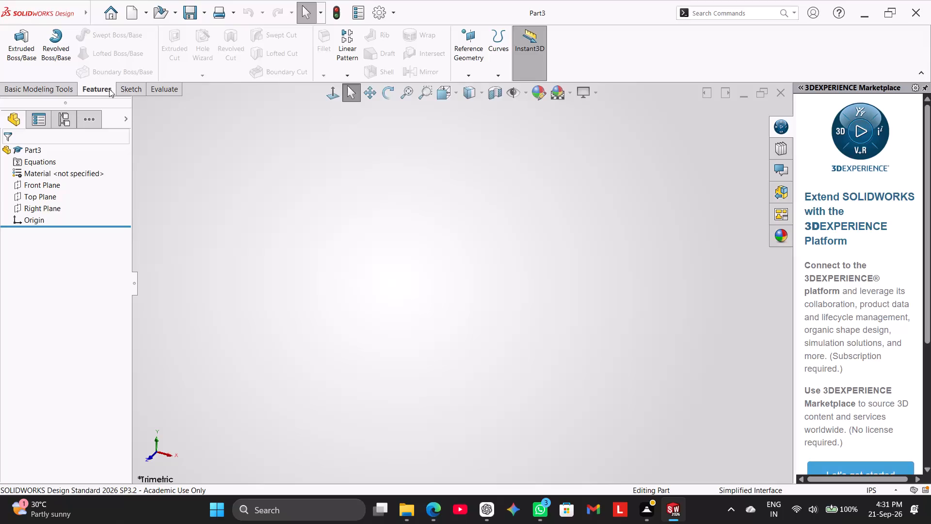
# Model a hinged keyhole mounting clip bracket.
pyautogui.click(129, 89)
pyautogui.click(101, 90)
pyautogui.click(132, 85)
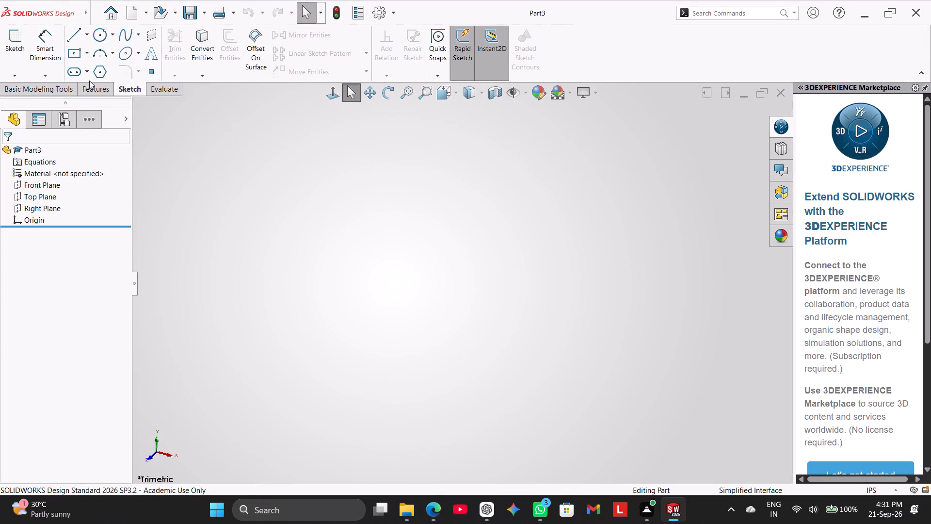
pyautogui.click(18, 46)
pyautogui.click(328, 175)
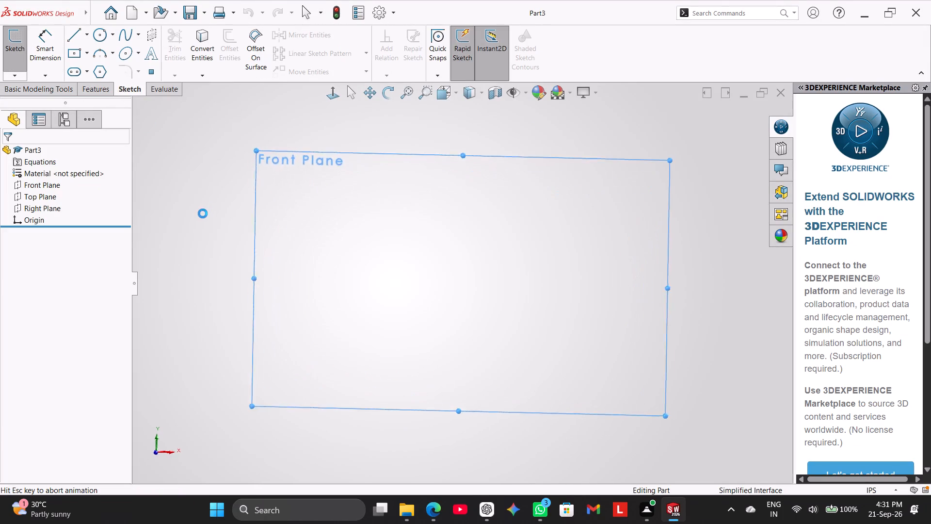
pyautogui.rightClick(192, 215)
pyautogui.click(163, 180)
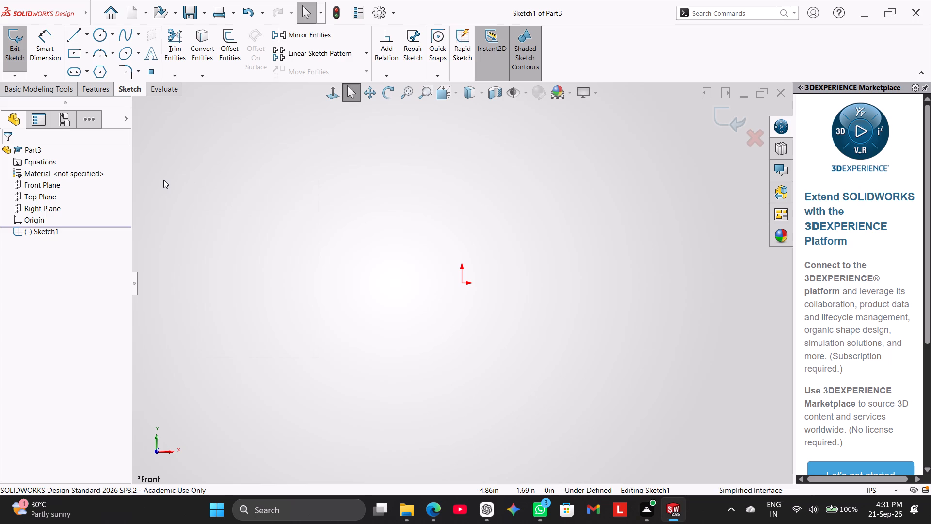
# Set the document's unit system to MMGS.
pyautogui.click(883, 489)
pyautogui.click(860, 448)
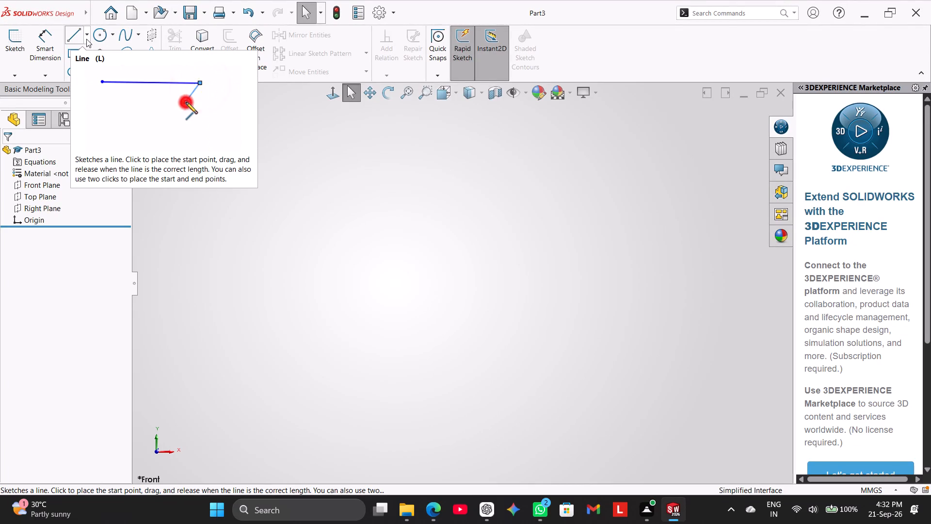
# Start a sketch on the Front Plane and draw a roughly horizontal centerline about 203 mm long passing near the origin.
pyautogui.click(86, 39)
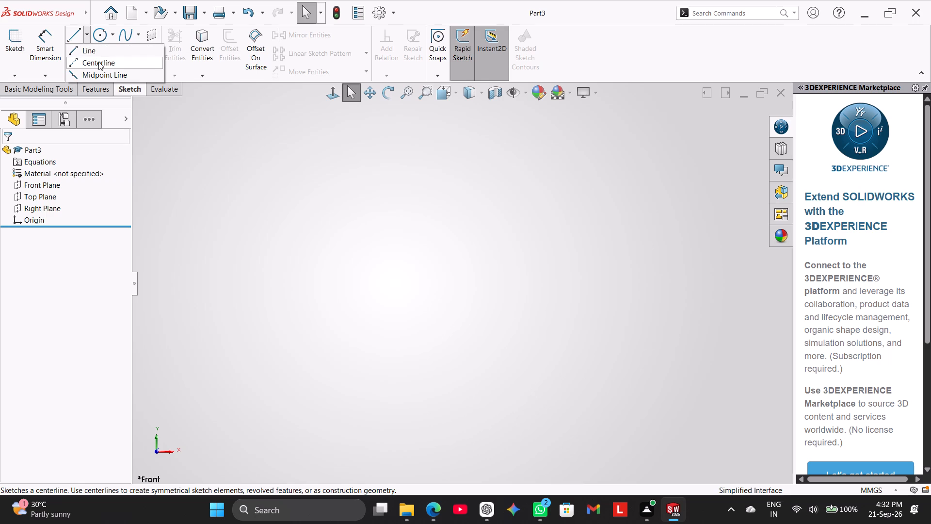
pyautogui.click(98, 62)
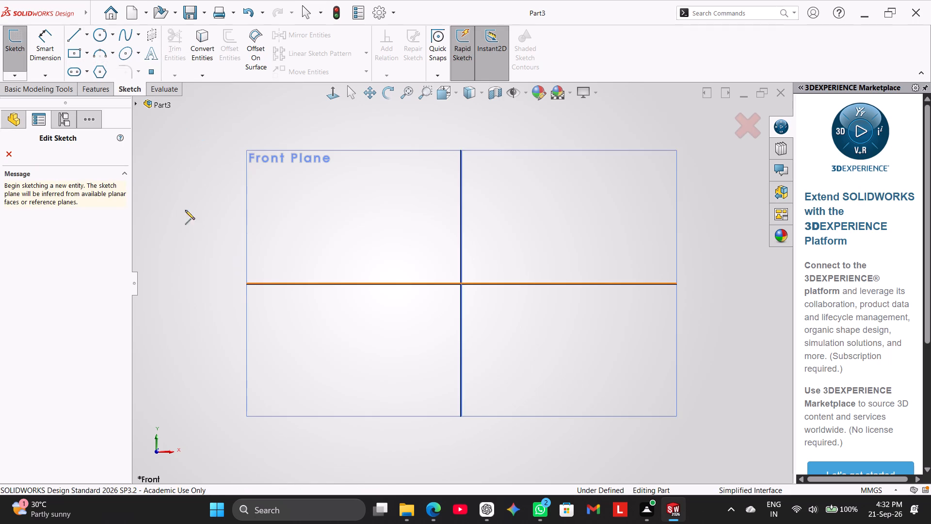
pyautogui.rightClick(22, 58)
pyautogui.click(141, 168)
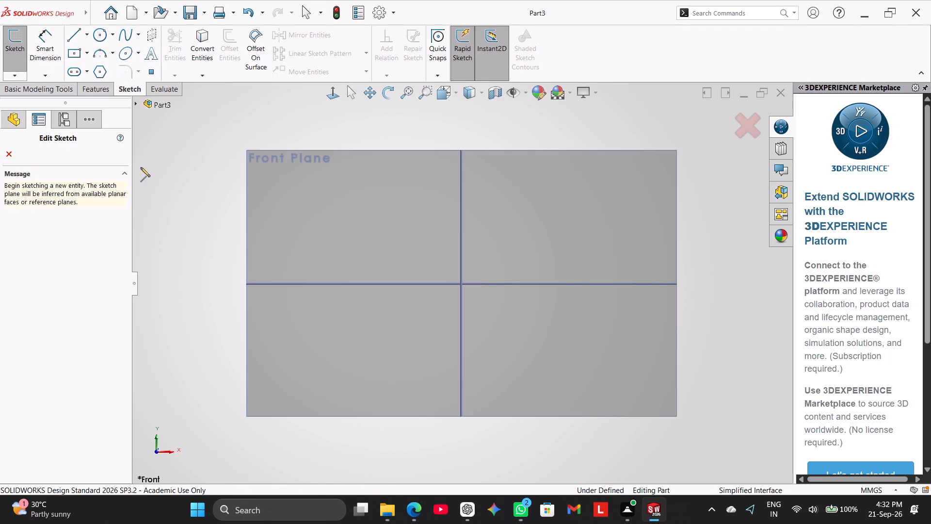
pyautogui.click(132, 105)
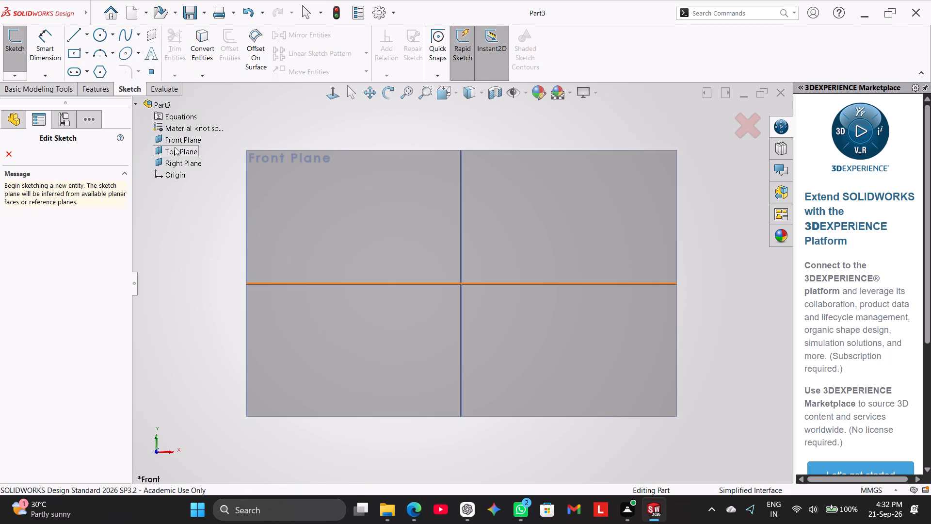
pyautogui.click(175, 142)
pyautogui.moveTo(242, 285); pyautogui.dragTo(738, 287)
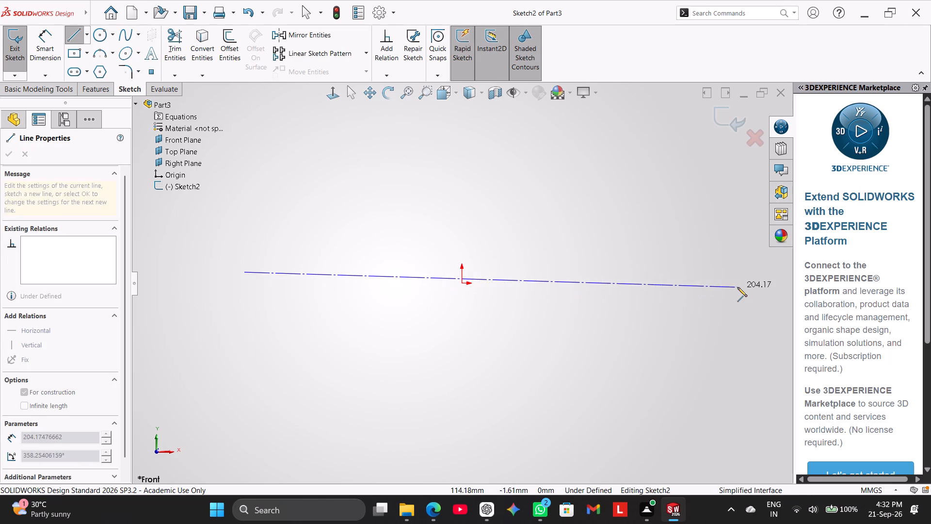
pyautogui.moveTo(738, 287); pyautogui.dragTo(735, 296)
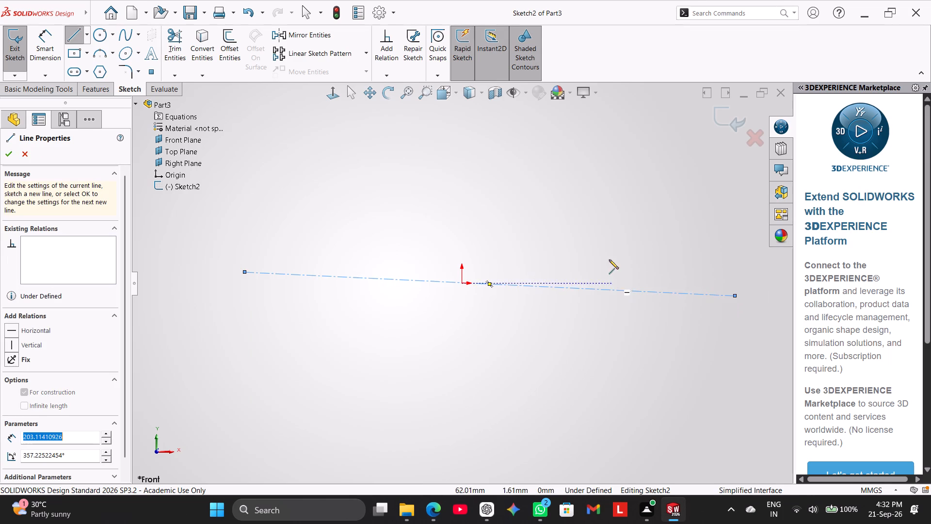
pyautogui.rightClick(599, 213)
pyautogui.click(624, 219)
# Constrain the centerline with a Horizontal relation and make it coincident with the origin.
pyautogui.rightClick(520, 286)
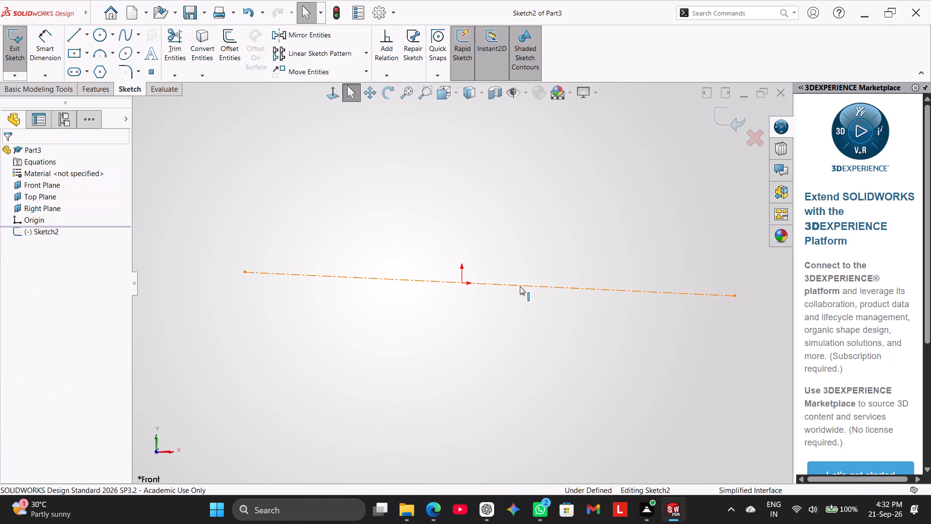
pyautogui.click(532, 258)
pyautogui.click(470, 208)
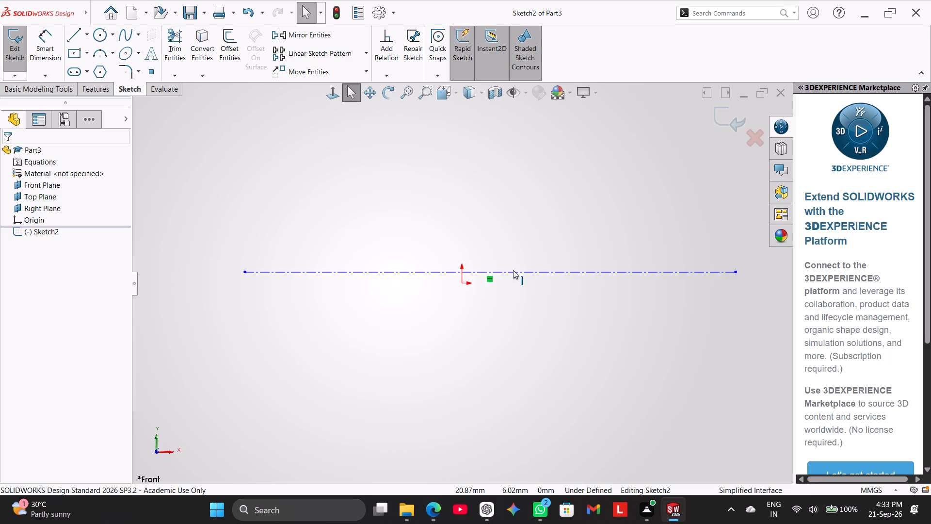
pyautogui.click(513, 270)
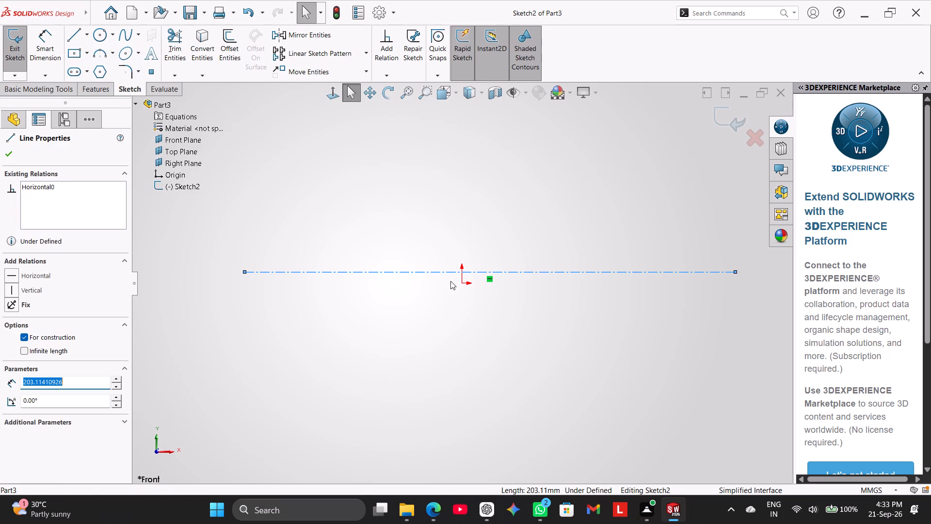
pyautogui.click(484, 234)
pyautogui.keyDown('ctrl'); pyautogui.click(485, 272); pyautogui.keyUp('ctrl')
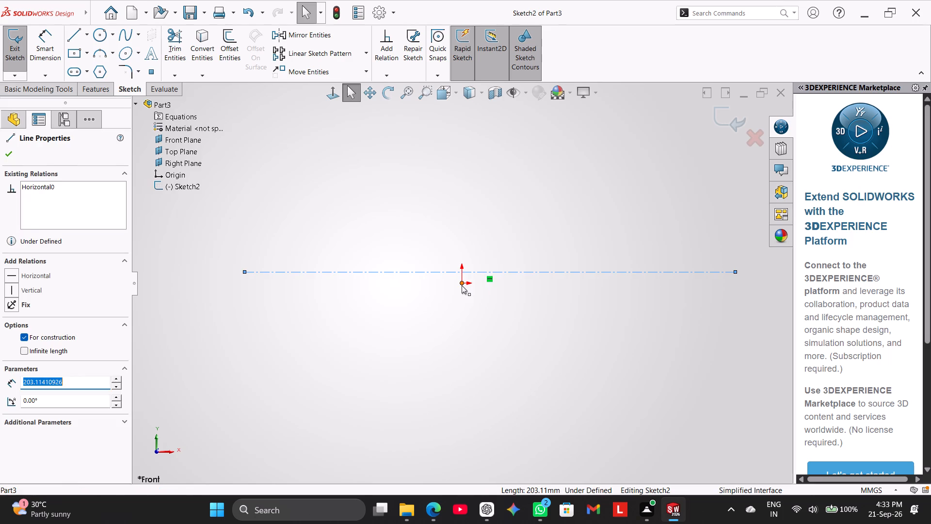
pyautogui.keyDown('ctrl'); pyautogui.click(462, 285); pyautogui.keyUp('ctrl')
pyautogui.click(29, 337)
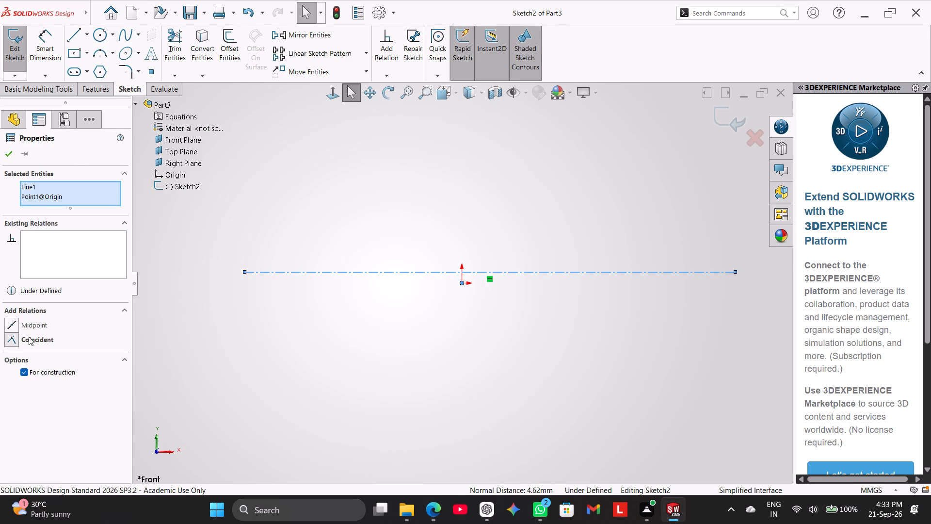
pyautogui.click(225, 211)
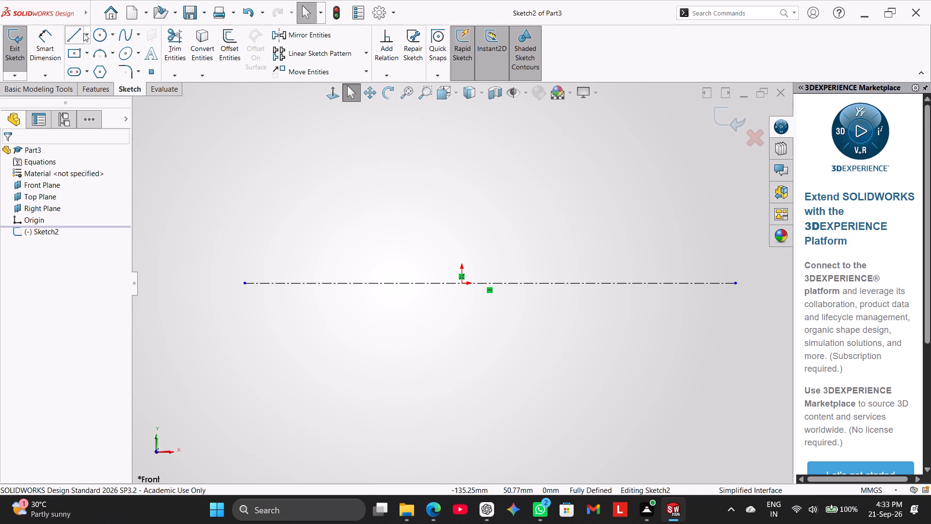
# Sketch a second, roughly vertical centerline about 134 mm long, crossing the horizontal one near the origin.
pyautogui.click(86, 37)
pyautogui.moveTo(92, 60); pyautogui.dragTo(95, 64)
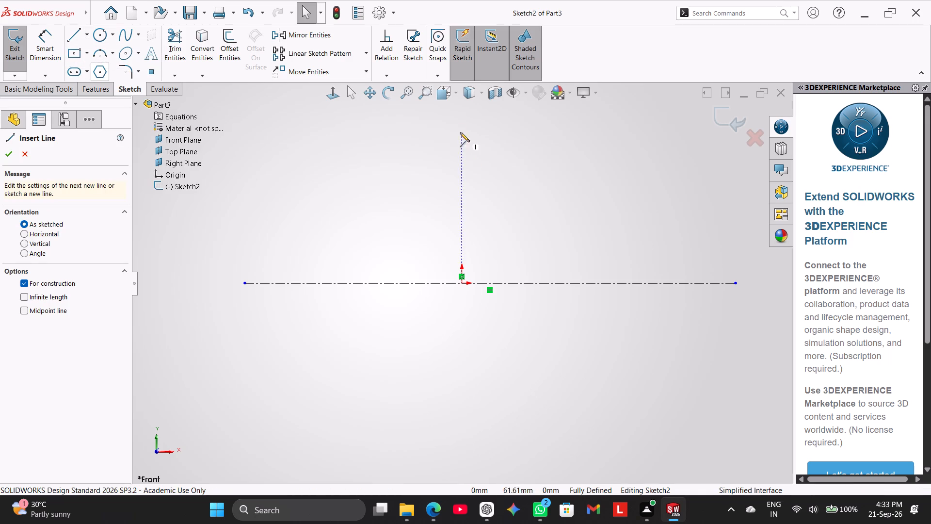
pyautogui.moveTo(460, 118); pyautogui.dragTo(459, 444)
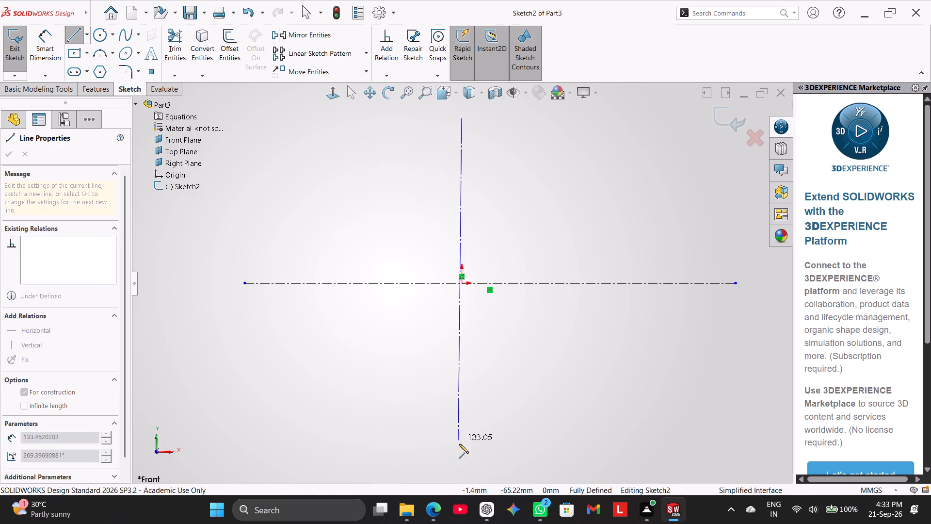
pyautogui.moveTo(459, 444); pyautogui.dragTo(456, 442)
pyautogui.rightClick(399, 360)
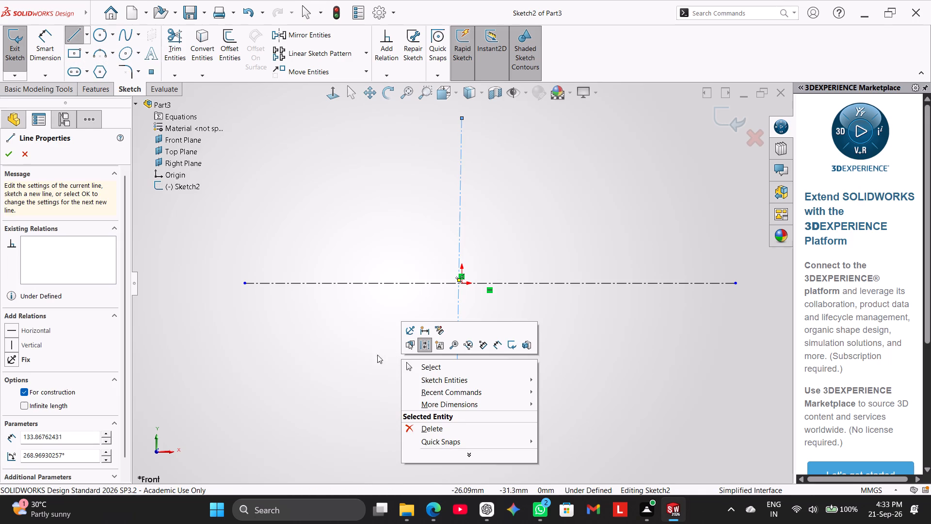
pyautogui.click(367, 358)
pyautogui.rightClick(414, 338)
pyautogui.click(427, 346)
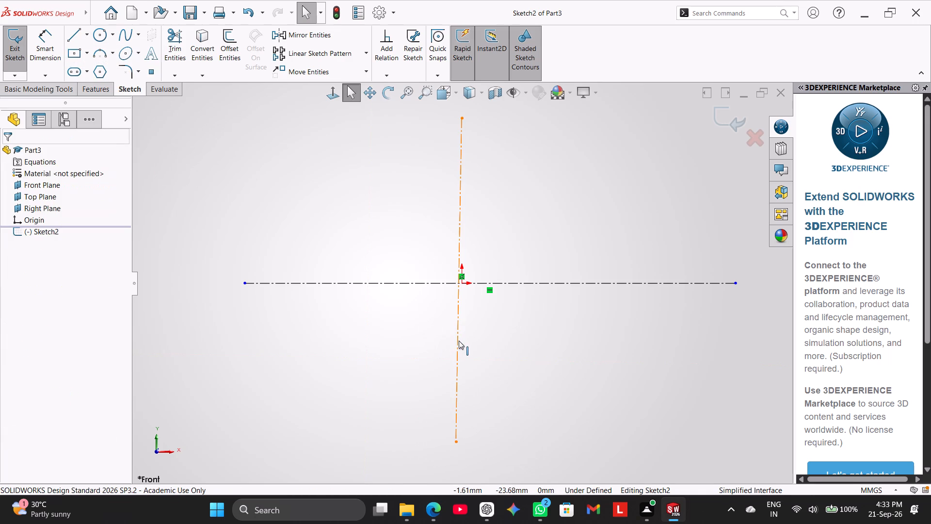
# Constrain the second centerline with a Vertical relation and make it coincident with the origin.
pyautogui.click(459, 341)
pyautogui.click(501, 299)
pyautogui.click(476, 227)
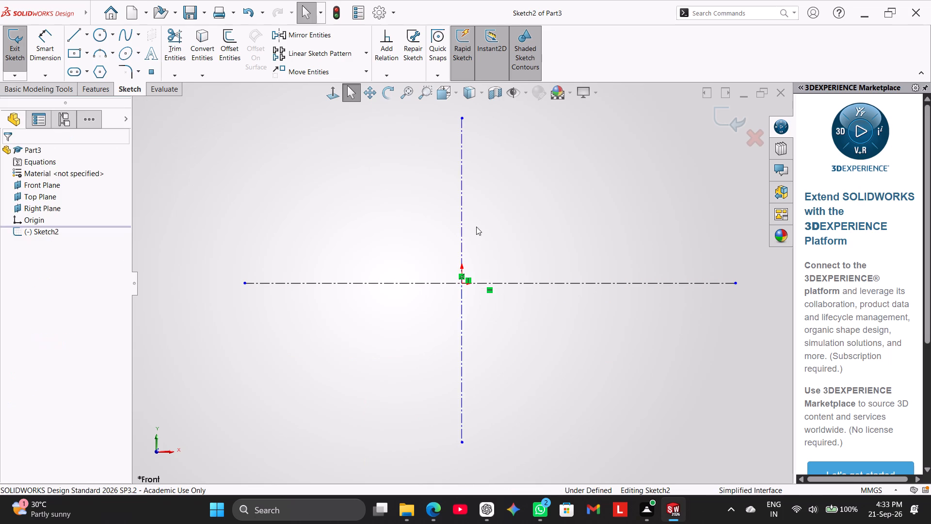
pyautogui.click(461, 308)
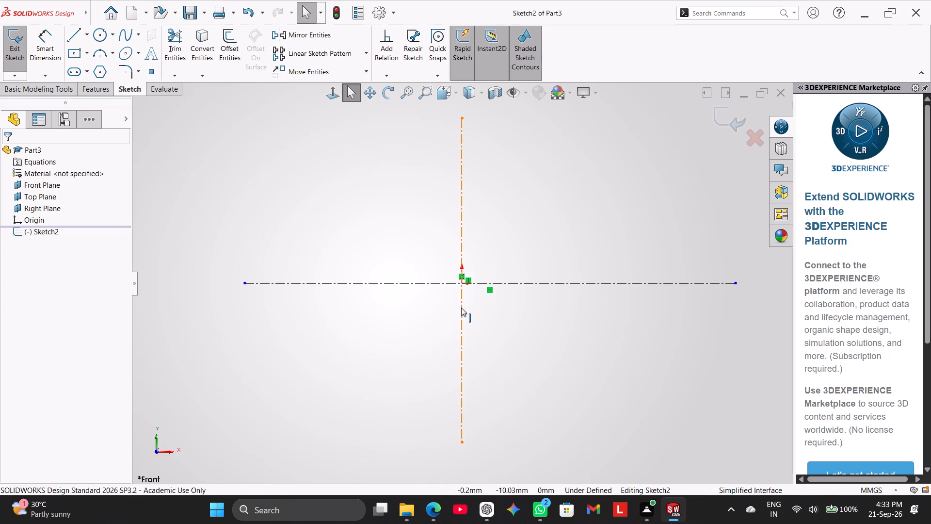
pyautogui.keyDown('ctrl'); pyautogui.click(463, 284); pyautogui.keyUp('ctrl')
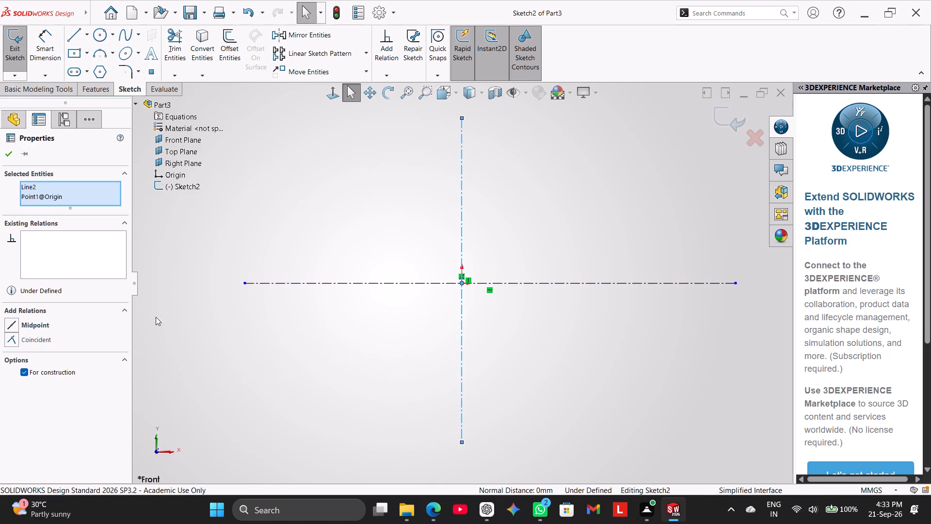
pyautogui.click(33, 340)
pyautogui.click(246, 214)
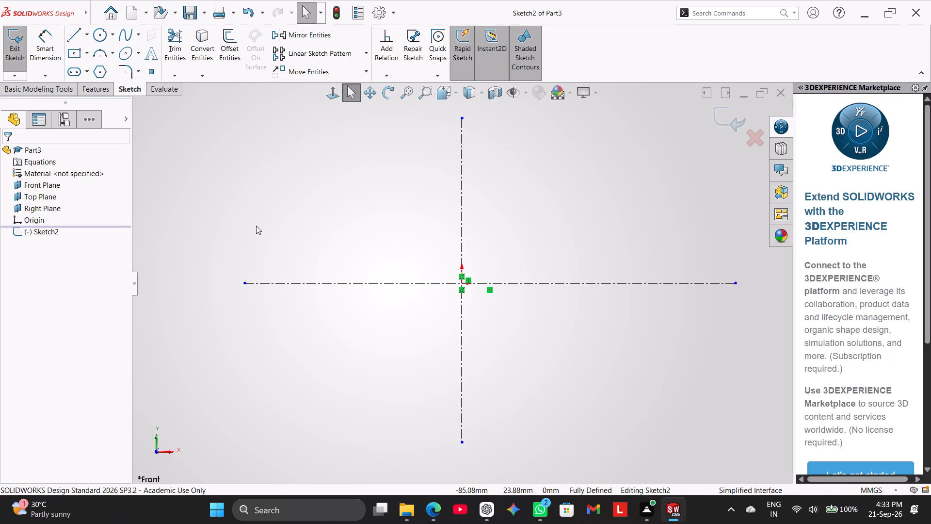
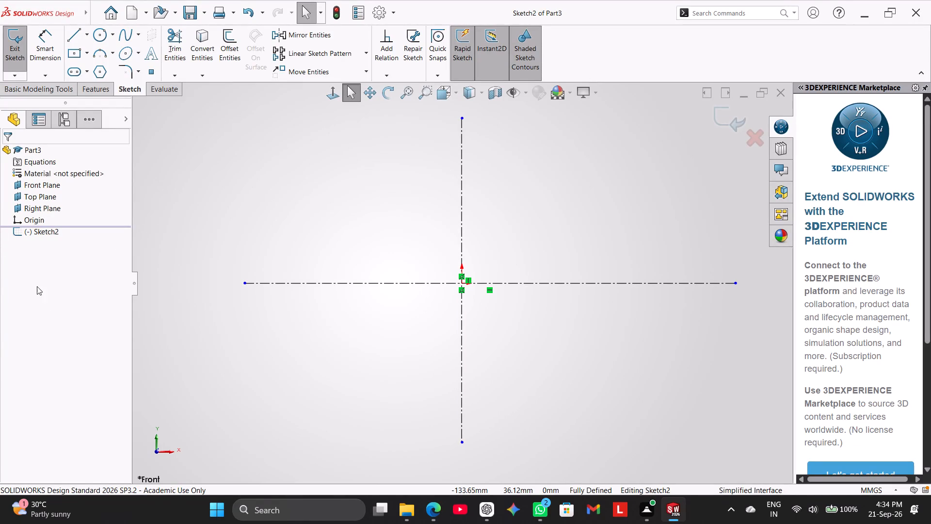
# From the origin, sketch connected lines about 53 mm right along the horizontal centerline, 26 mm down, 45 mm right and 60 mm up.
pyautogui.scroll(1, 336, 253)
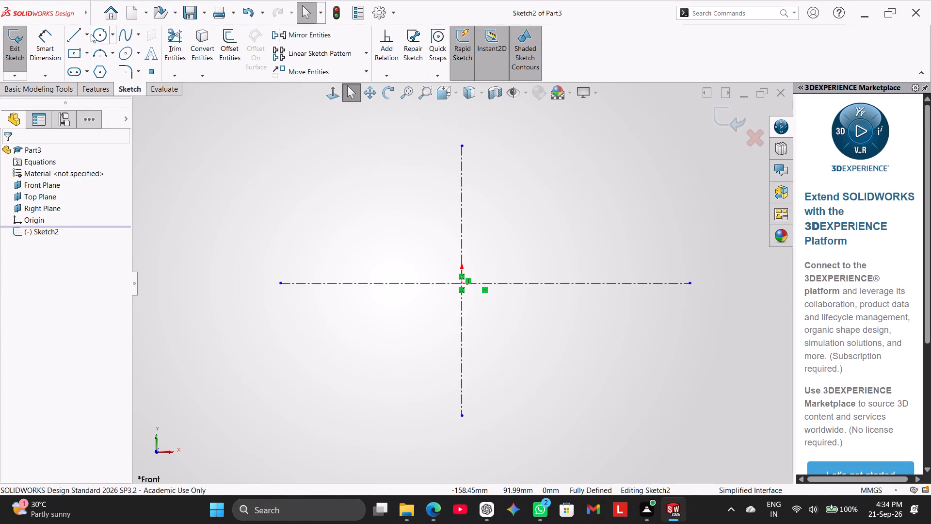
pyautogui.click(79, 34)
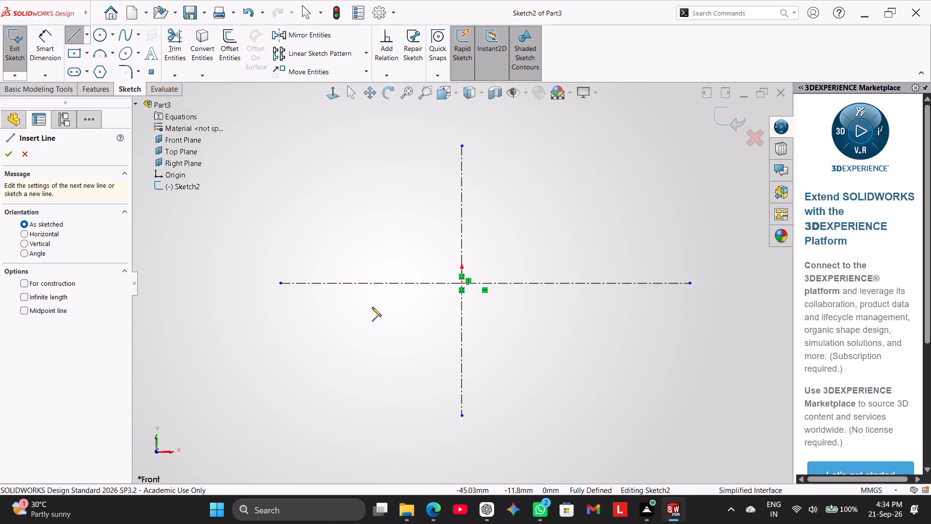
pyautogui.click(462, 285)
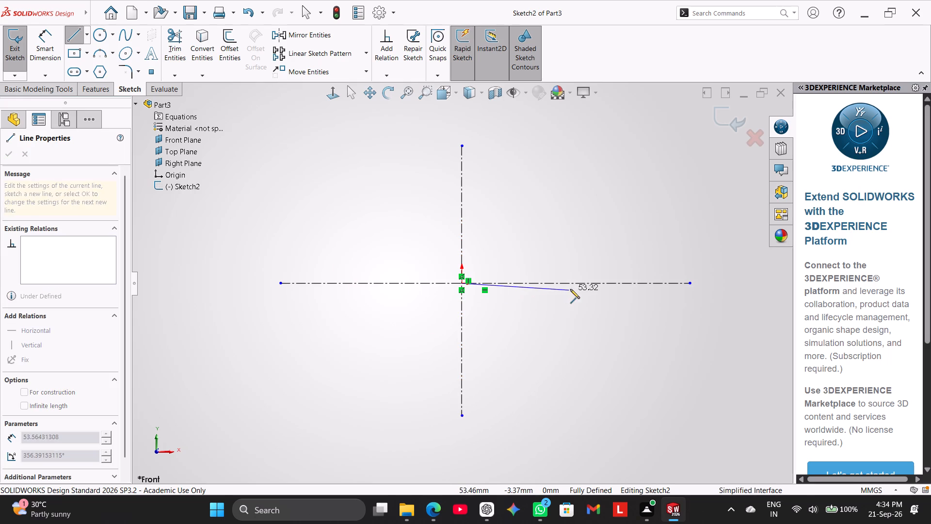
pyautogui.click(570, 282)
pyautogui.click(571, 335)
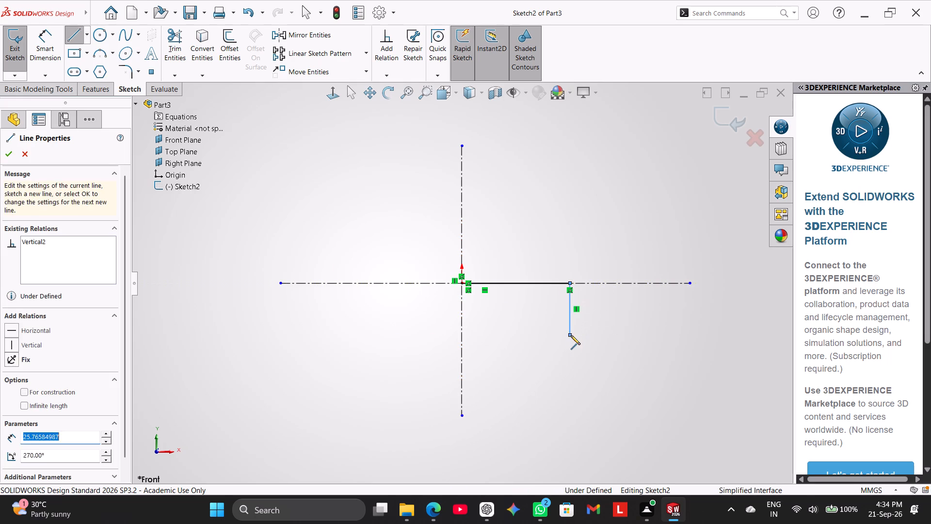
pyautogui.click(662, 336)
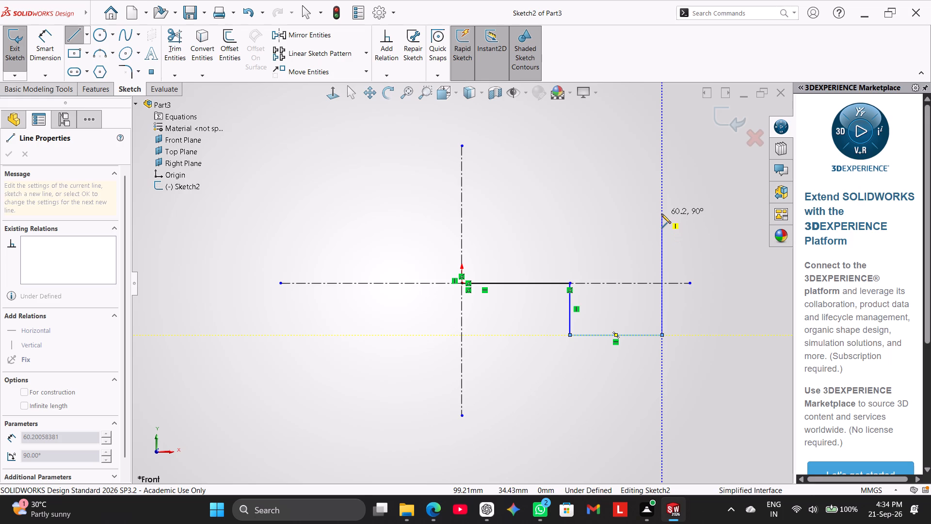
pyautogui.click(661, 214)
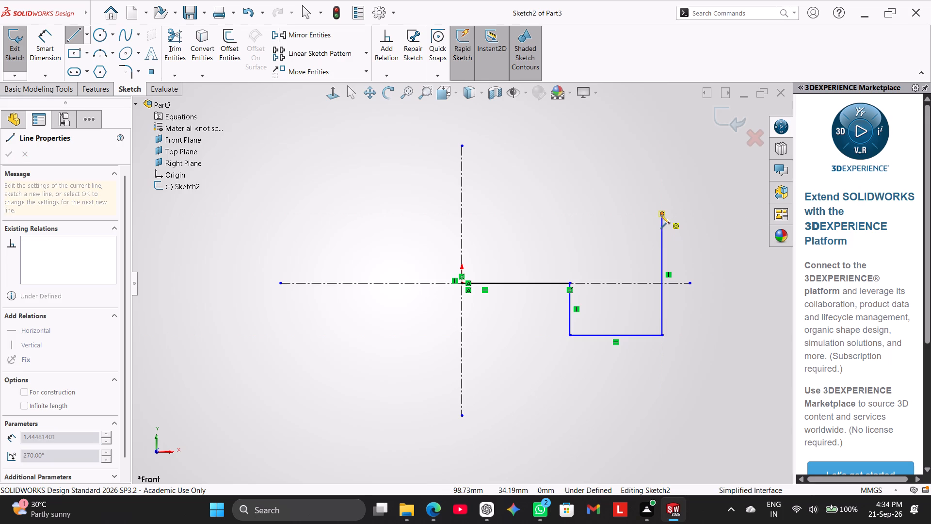
# Continue the chain with an arc from the outer vertical line's upper end, curving up toward the vertical centerline, and end the chain.
pyautogui.click(660, 213)
pyautogui.scroll(2, 617, 166)
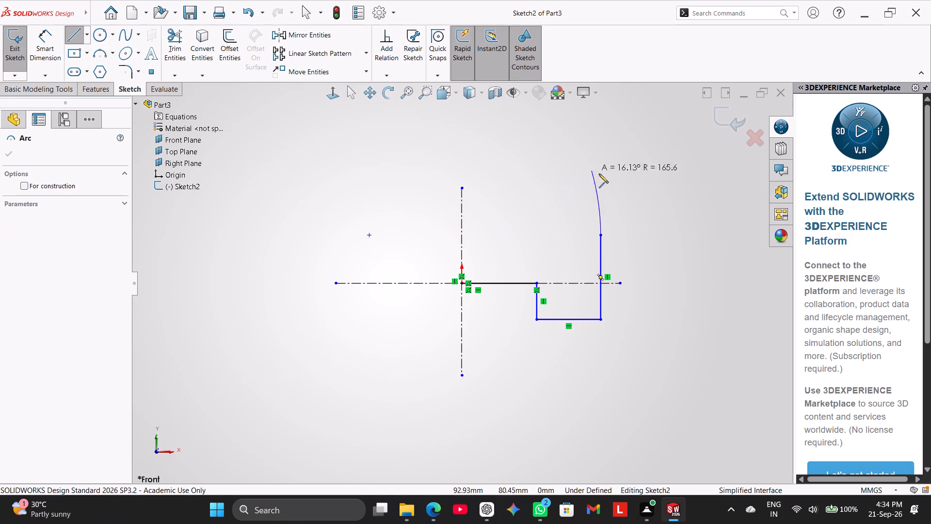
pyautogui.click(551, 168)
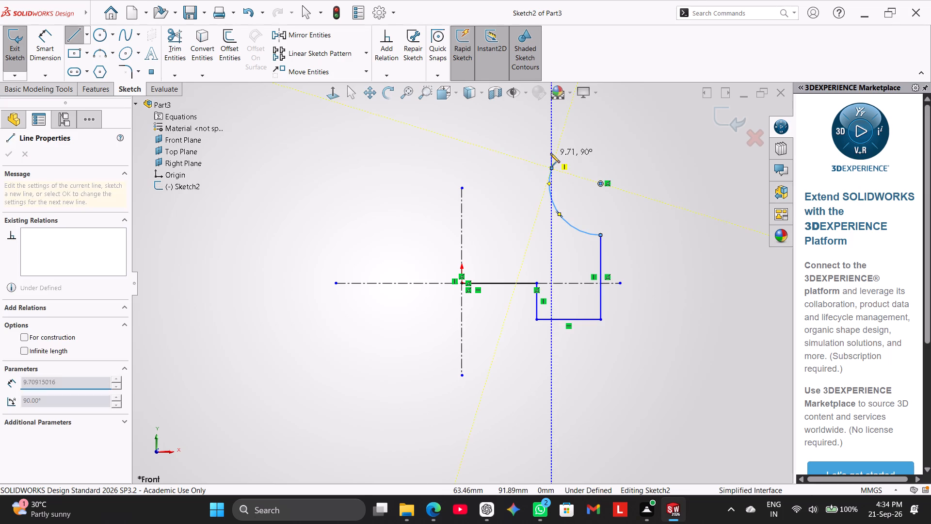
pyautogui.scroll(2, 555, 157)
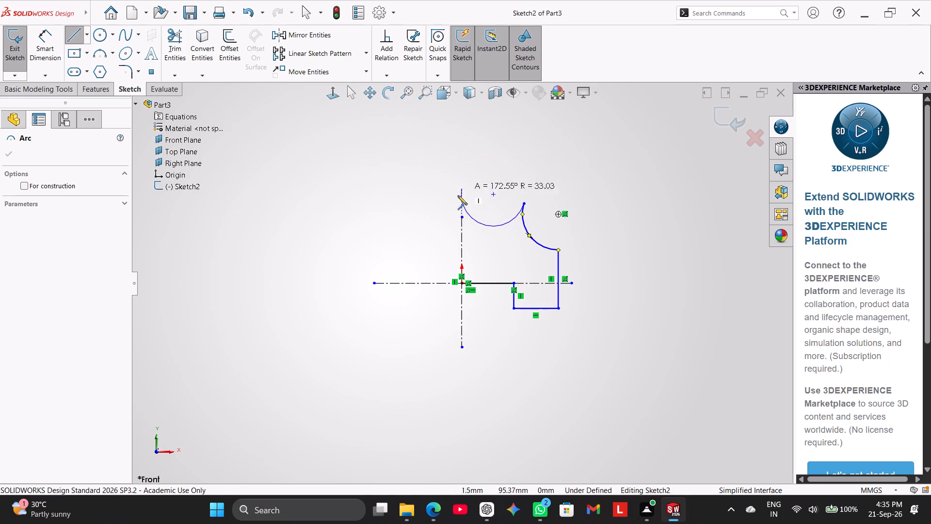
pyautogui.rightClick(506, 167)
pyautogui.click(516, 171)
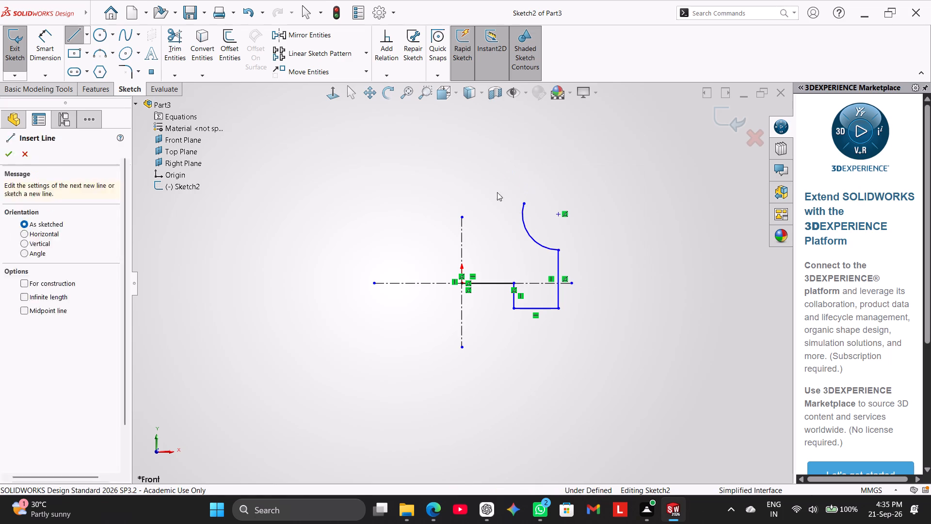
# From the arc's free end, sketch a line about 52 mm upward and a horizontal one about 63 mm back to above the vertical centerline.
pyautogui.scroll(-3, 578, 223)
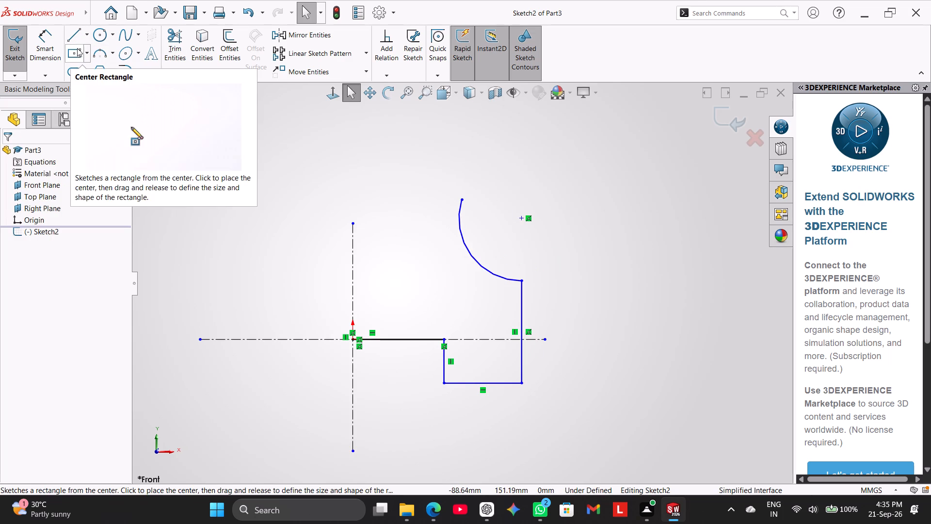
pyautogui.click(71, 37)
pyautogui.click(464, 200)
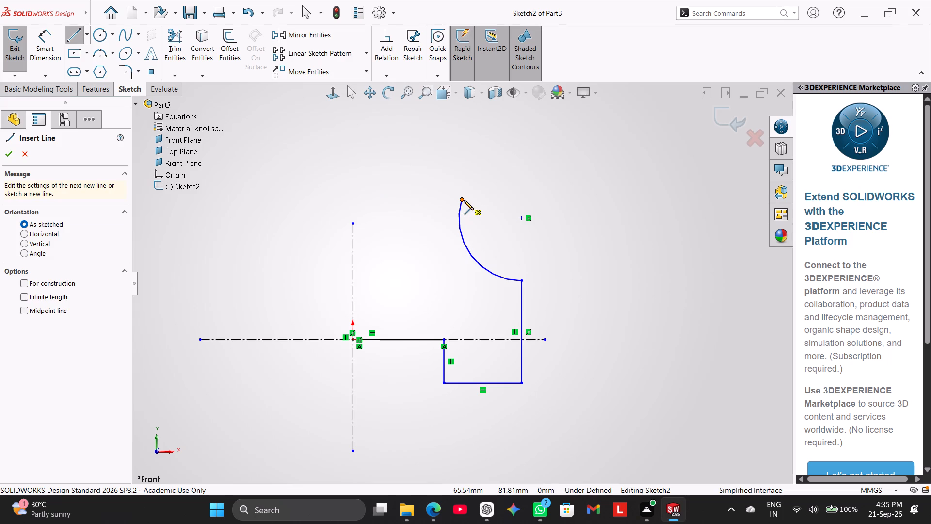
pyautogui.click(459, 112)
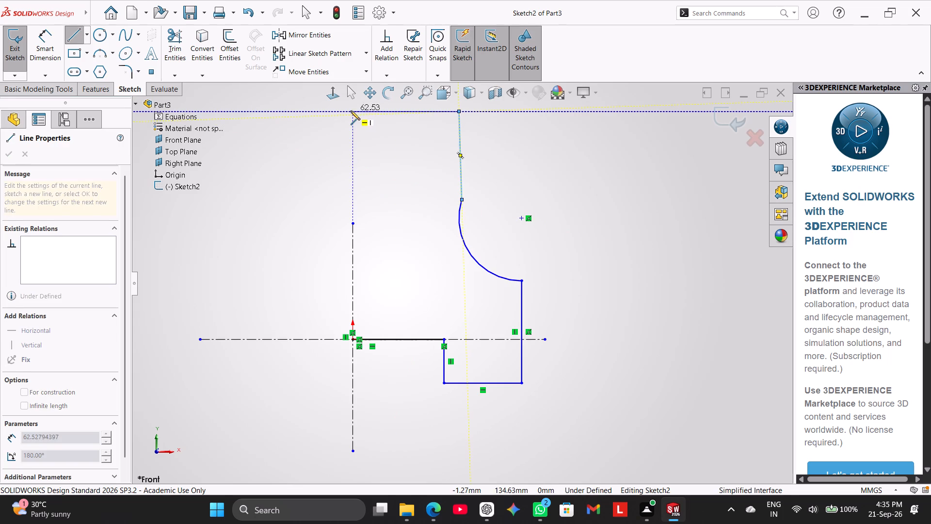
pyautogui.click(351, 111)
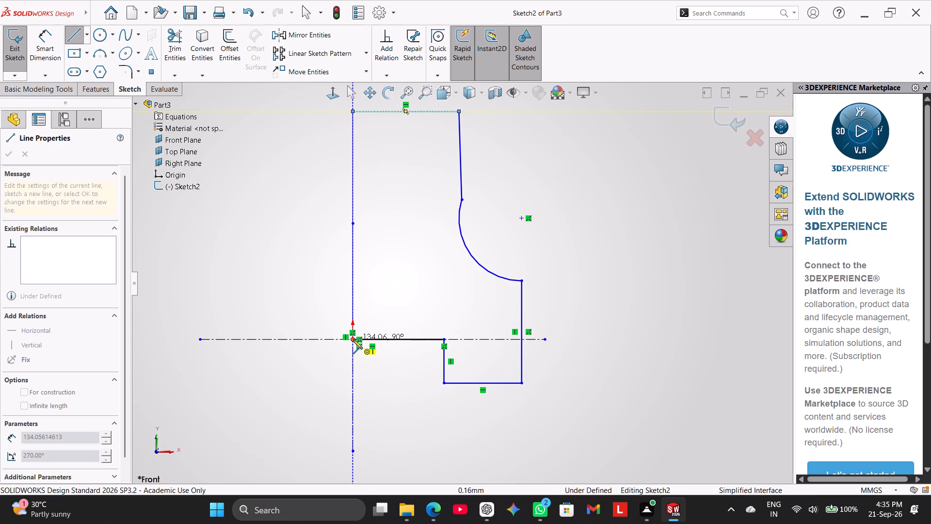
pyautogui.rightClick(218, 190)
pyautogui.click(244, 201)
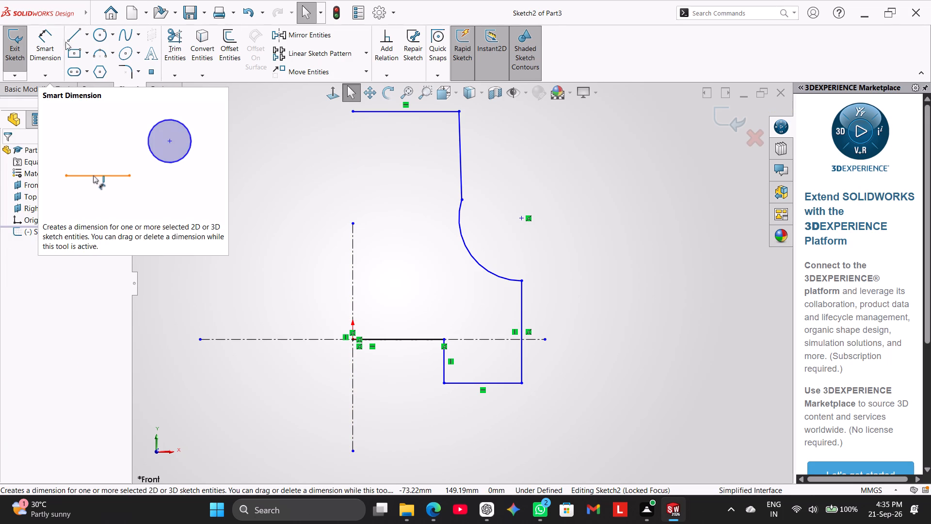
# Add a Vertical relation to the slightly slanted line above the arc.
pyautogui.rightClick(461, 163)
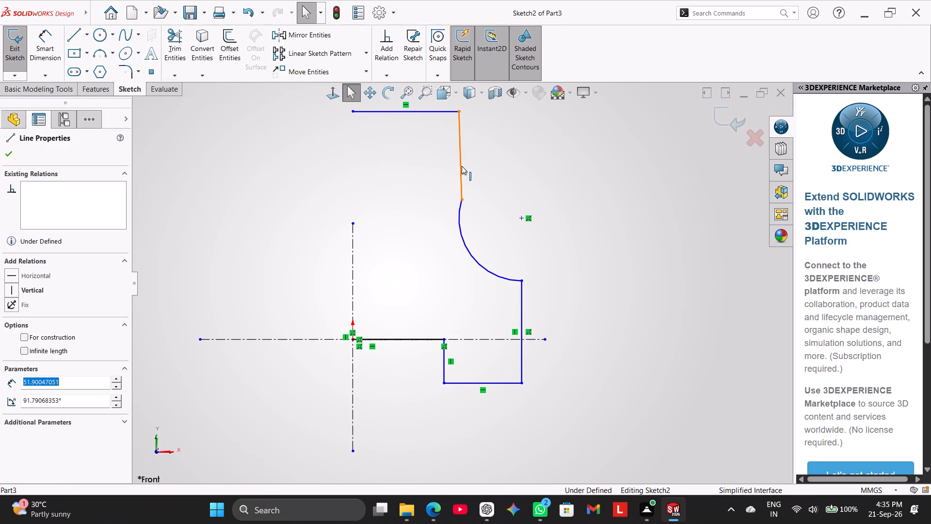
pyautogui.click(482, 135)
pyautogui.click(424, 152)
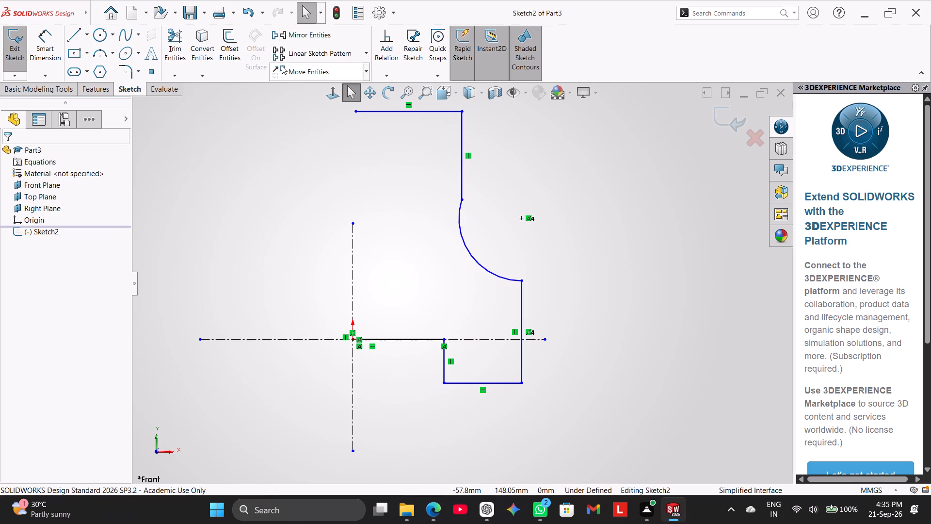
# Mirror the half profile's lines and arc, together with the horizontal centerline, about the vertical centerline, keeping the originals.
pyautogui.click(299, 36)
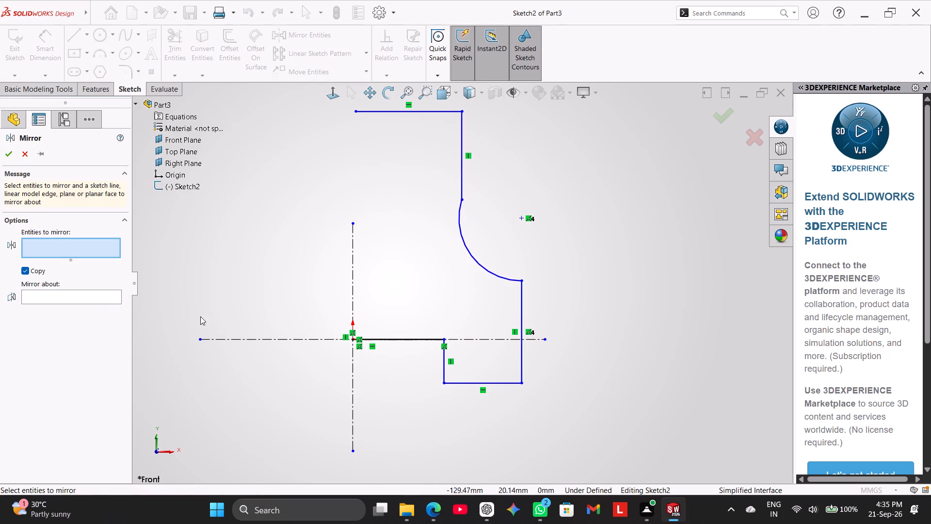
pyautogui.moveTo(606, 433); pyautogui.dragTo(401, 105)
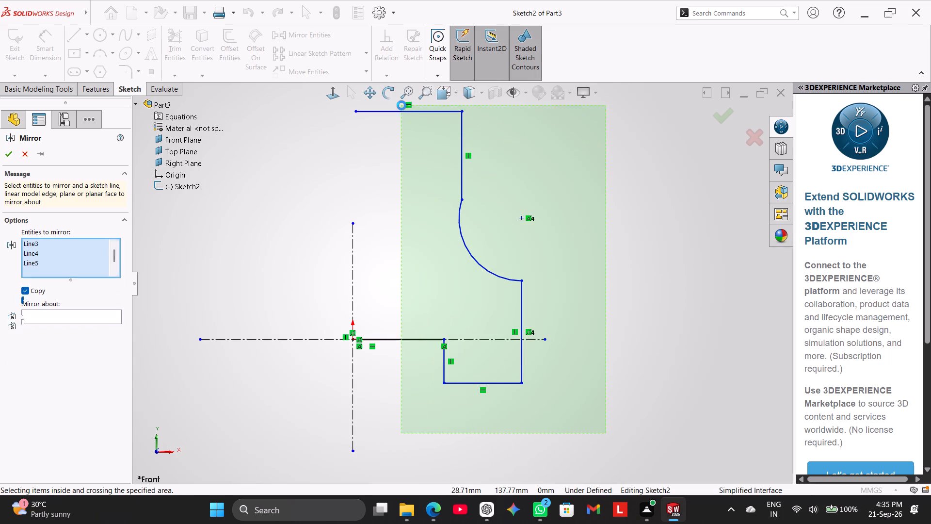
pyautogui.click(60, 367)
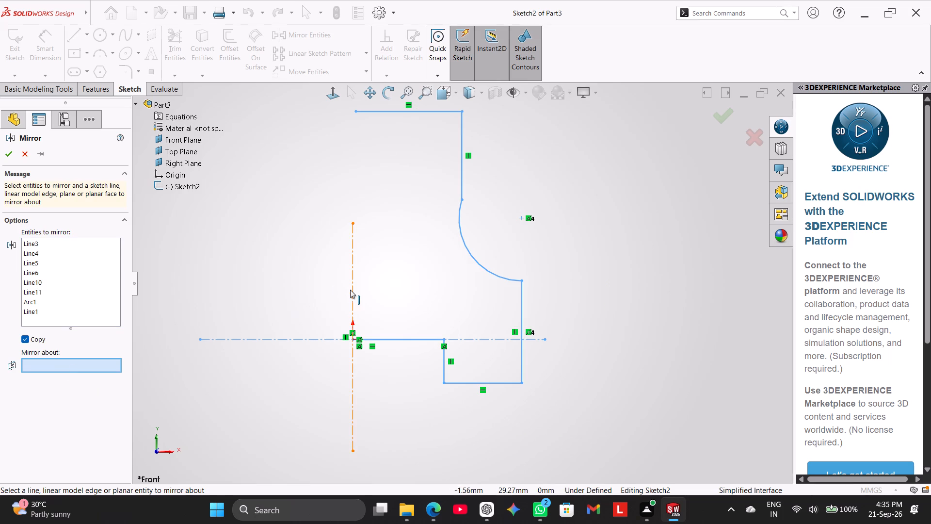
pyautogui.click(350, 290)
pyautogui.click(14, 156)
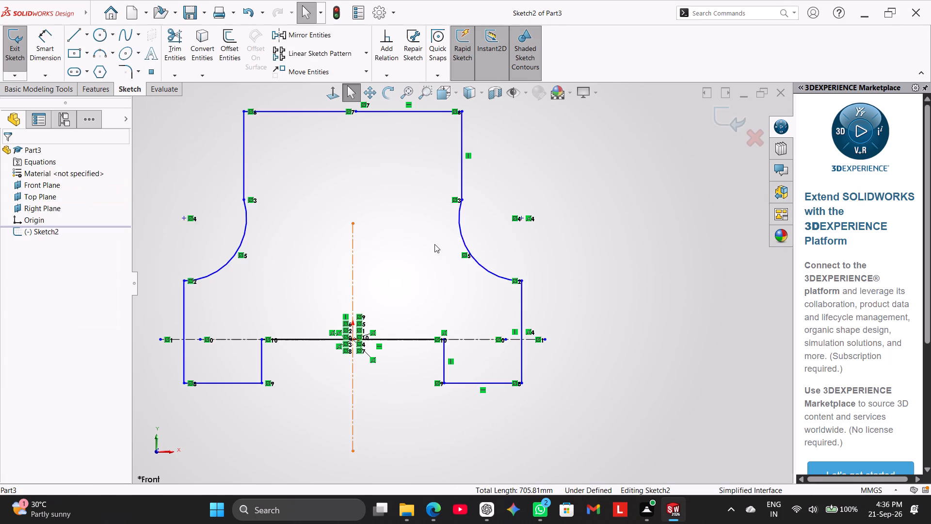
pyautogui.click(670, 225)
# Dimension the overall width between the two outer vertical lines as 70 mm.
pyautogui.scroll(1, 411, 329)
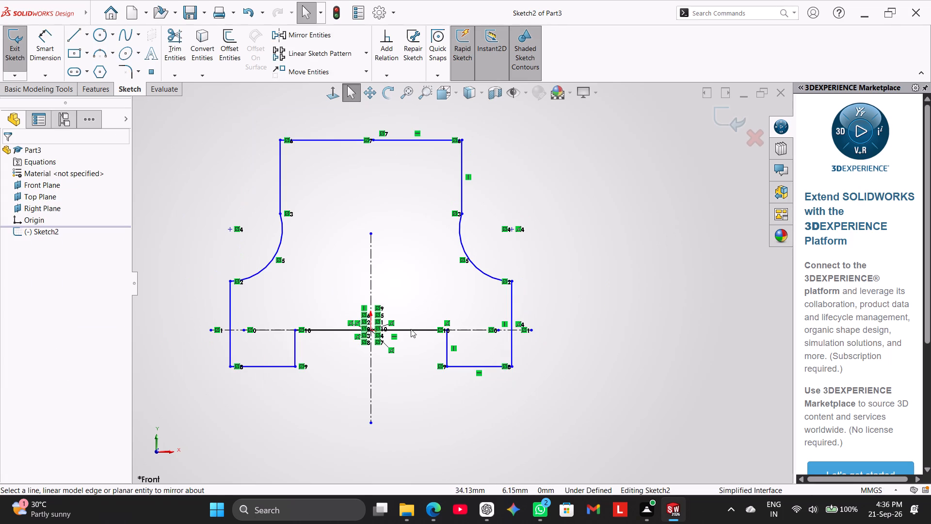
pyautogui.click(41, 58)
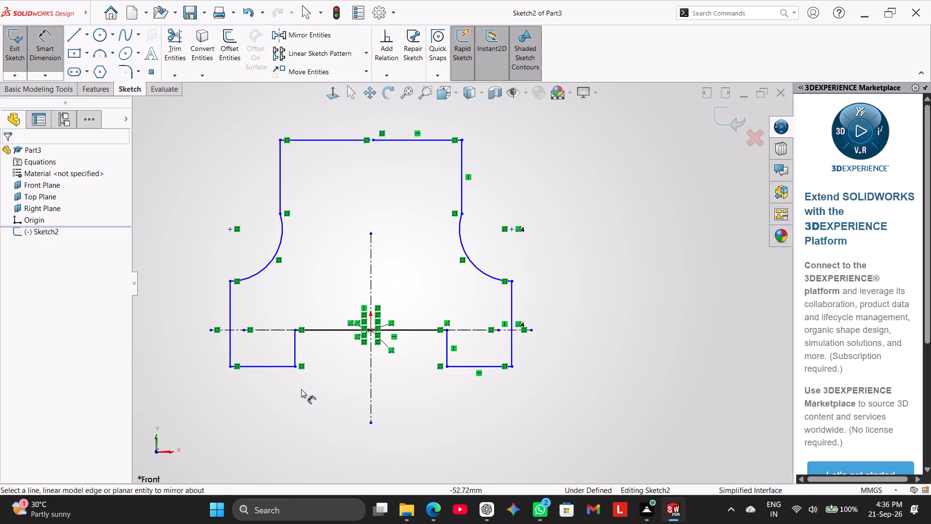
pyautogui.click(227, 344)
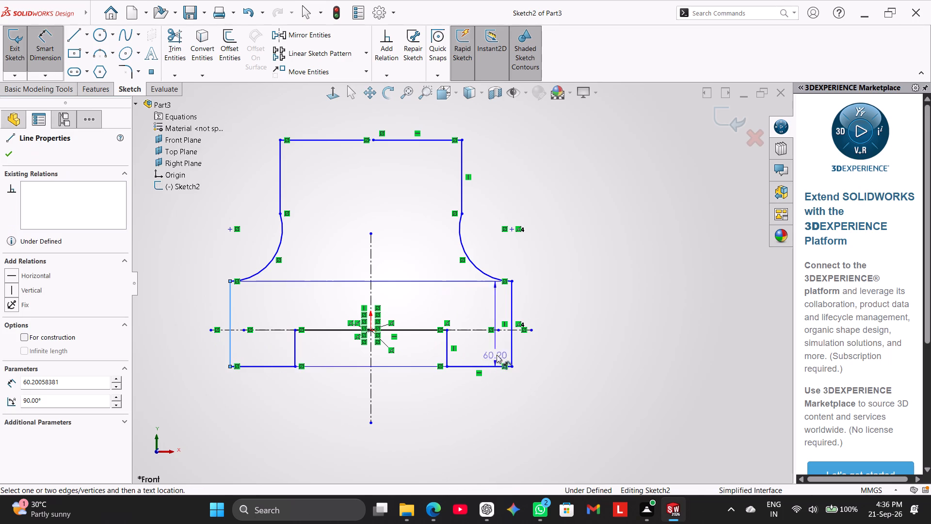
pyautogui.click(512, 355)
pyautogui.click(363, 440)
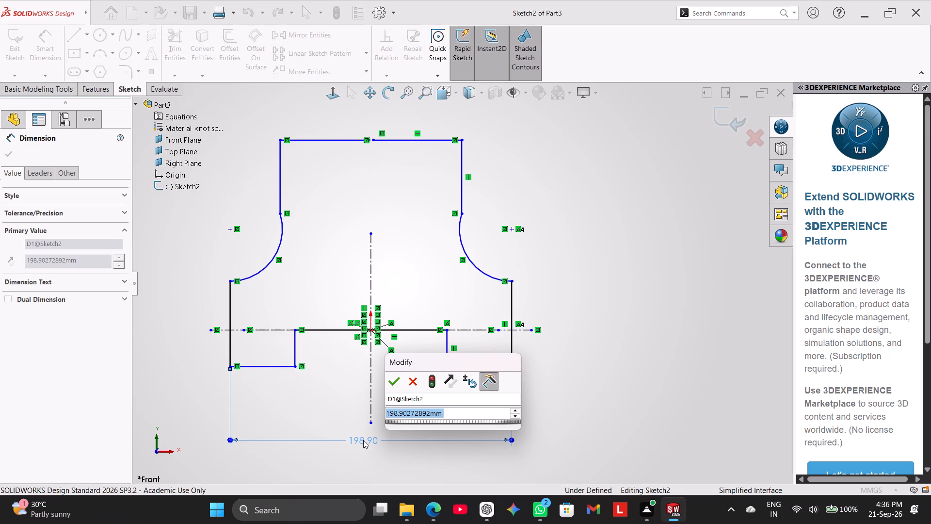
pyautogui.write('70')
pyautogui.press('Return')
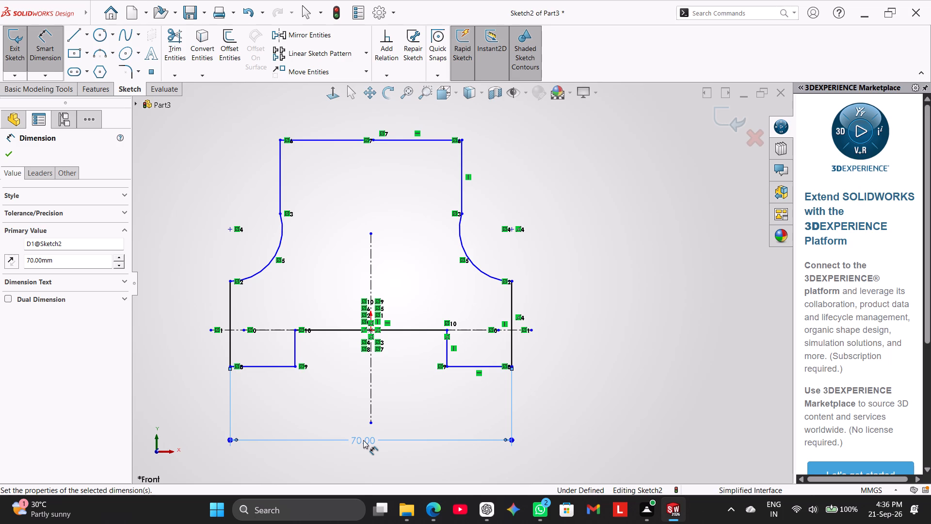
# Dimension the width of the bottom notch between its two vertical sides as 30 mm.
pyautogui.click(293, 351)
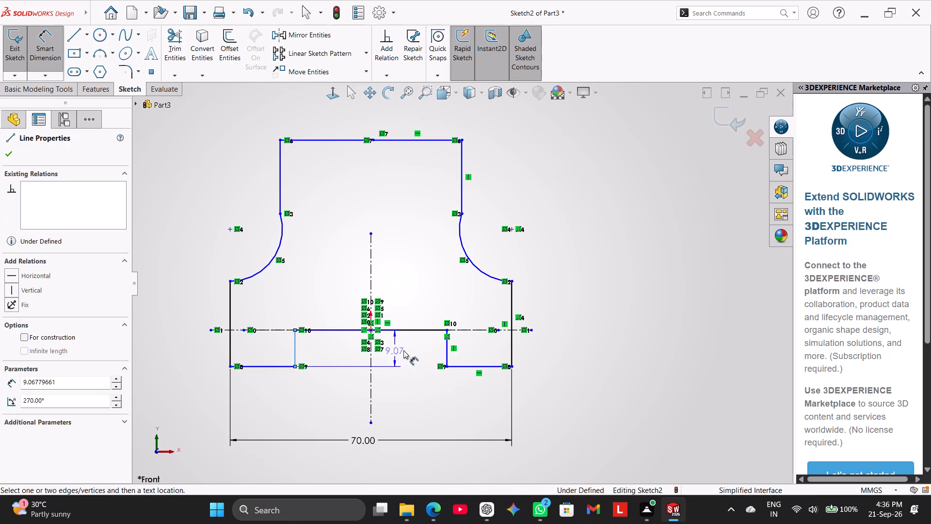
pyautogui.click(449, 352)
pyautogui.click(355, 396)
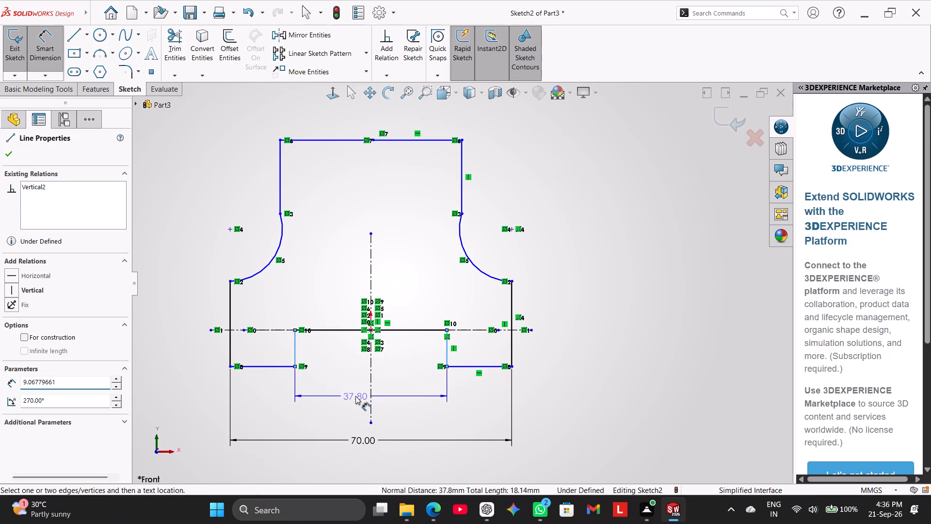
pyautogui.write('30')
pyautogui.press('Return')
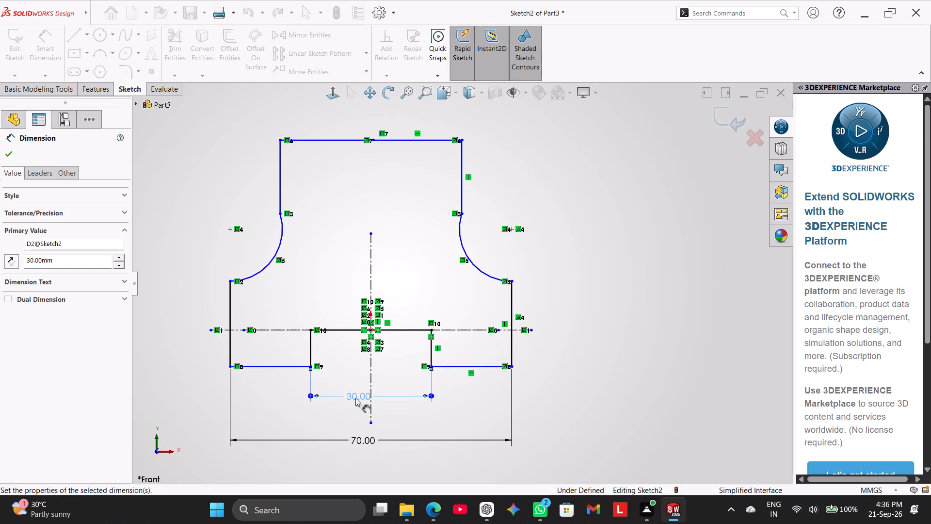
# Dimension the bottom notch's depth, from its horizontal upper line to the profile's bottom edge, as 15 mm.
pyautogui.click(405, 328)
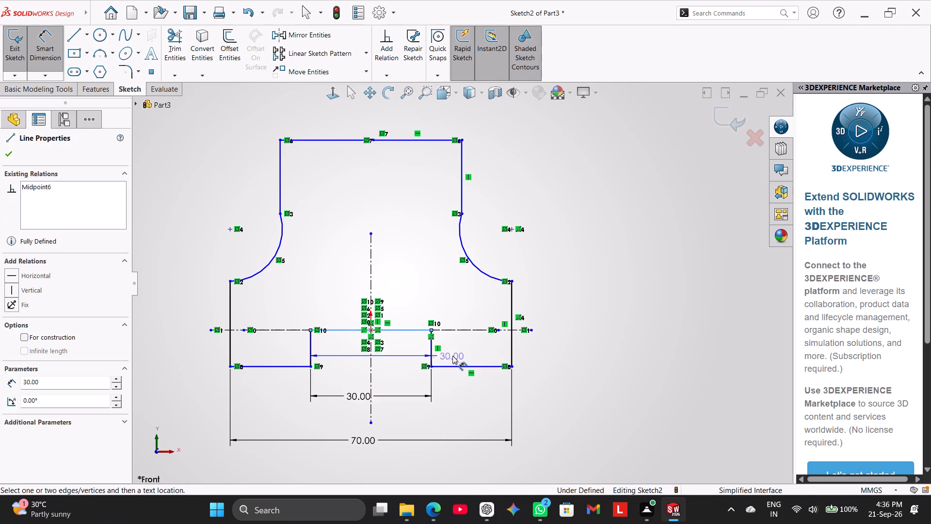
pyautogui.click(456, 365)
pyautogui.click(400, 356)
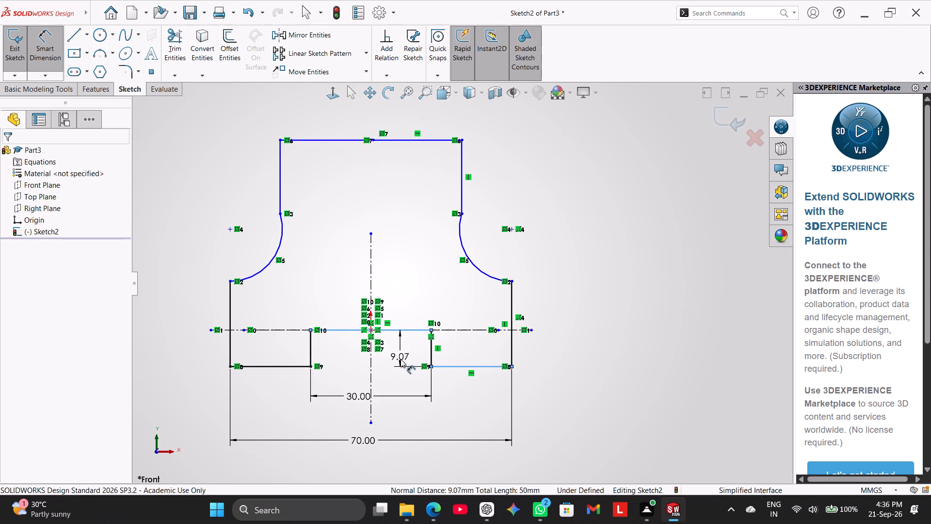
pyautogui.write('15')
pyautogui.press('Return')
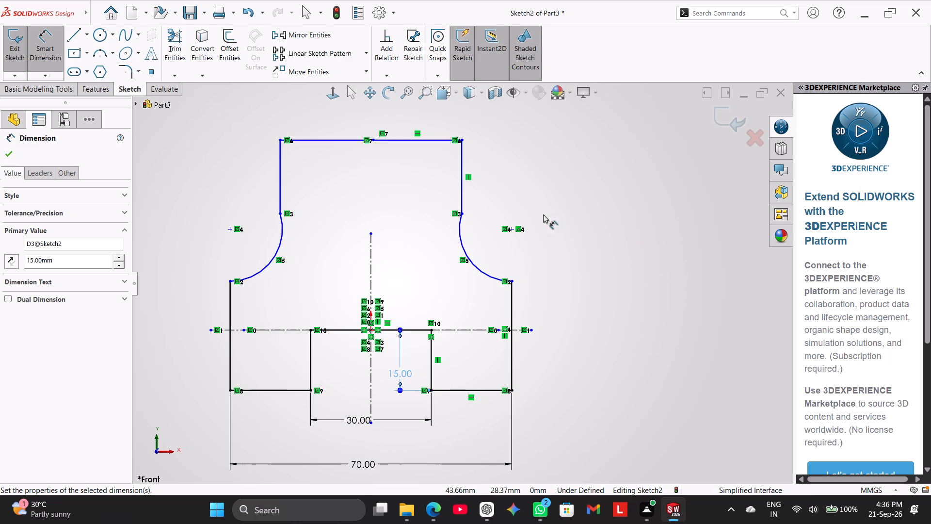
# Dimension the radius of the arc on the profile's right half as 45 mm.
pyautogui.click(459, 241)
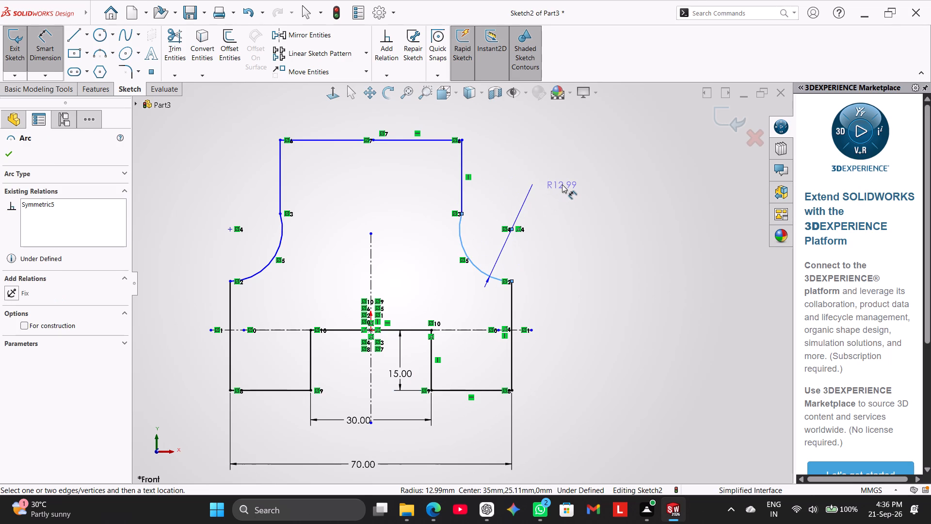
pyautogui.click(562, 184)
pyautogui.write('45')
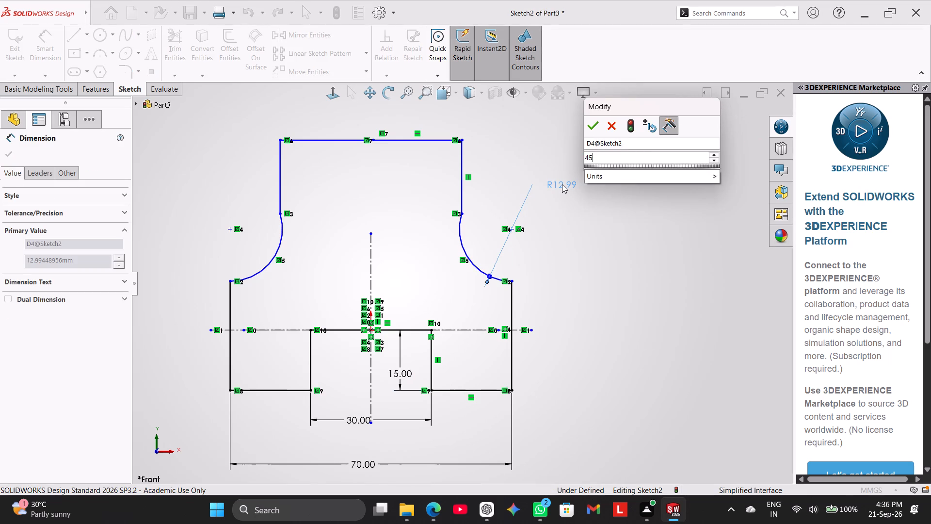
pyautogui.press('Return')
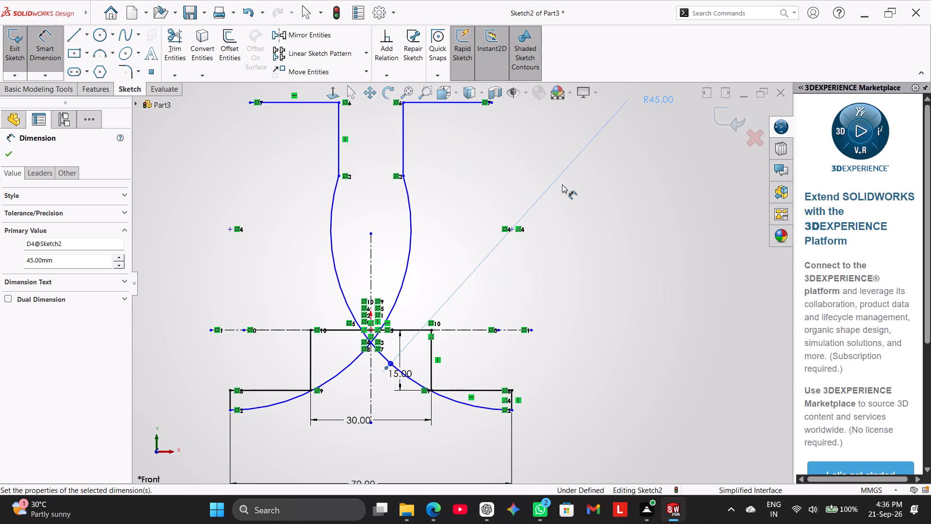
# Undo the radius change on the arc of the profile's right half.
pyautogui.hotkey('ctrl', 'z')
pyautogui.rightClick(592, 218)
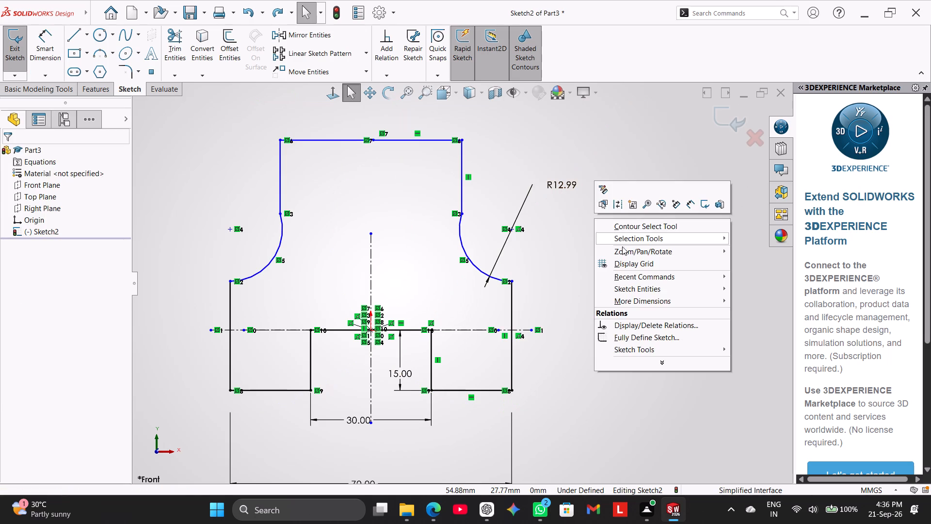
pyautogui.click(590, 240)
# Delete the concave arc on the profile's right half.
pyautogui.rightClick(466, 254)
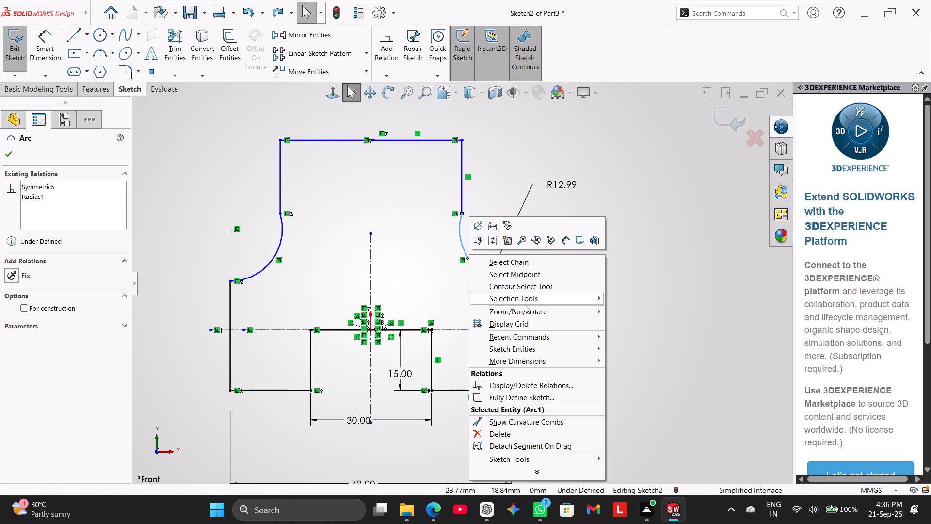
pyautogui.click(528, 432)
pyautogui.click(413, 252)
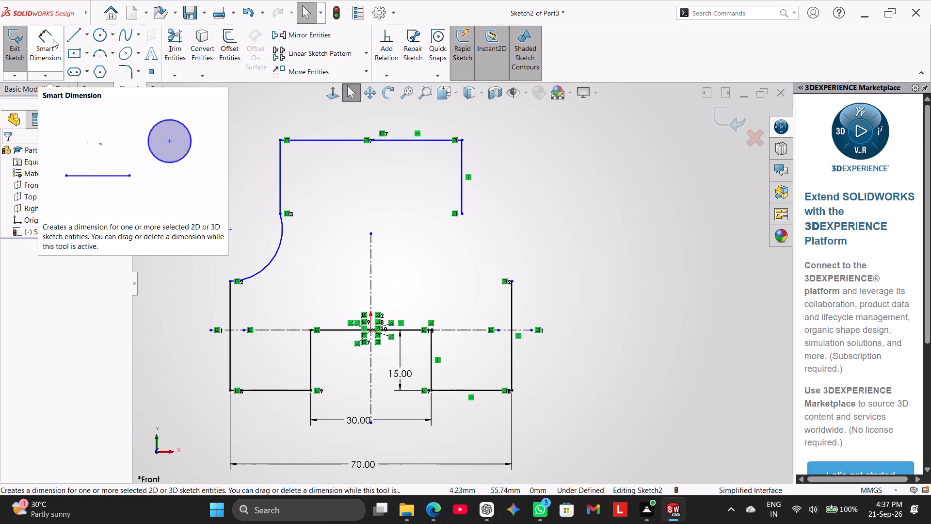
# Delete both halves of the profile's horizontal top edge.
pyautogui.scroll(-9, 362, 158)
pyautogui.scroll(7, 413, 187)
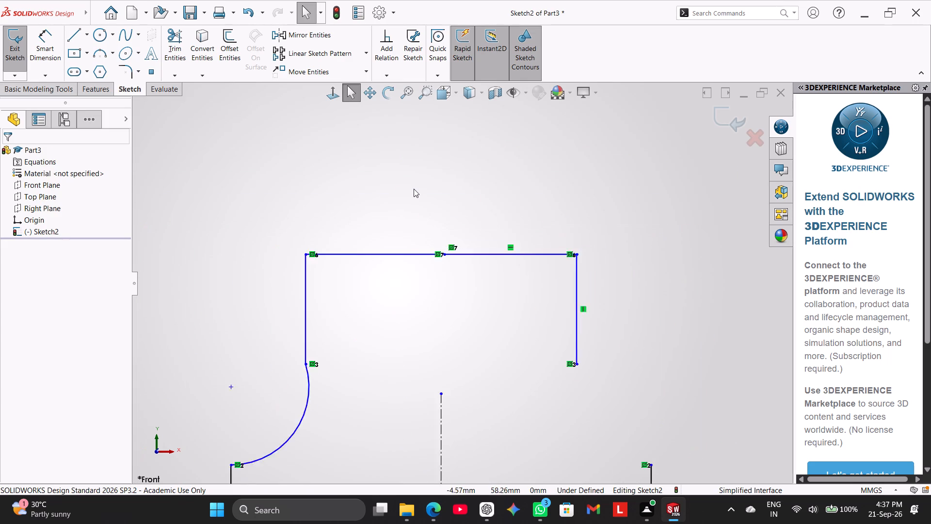
pyautogui.scroll(2, 414, 189)
pyautogui.scroll(-2, 493, 334)
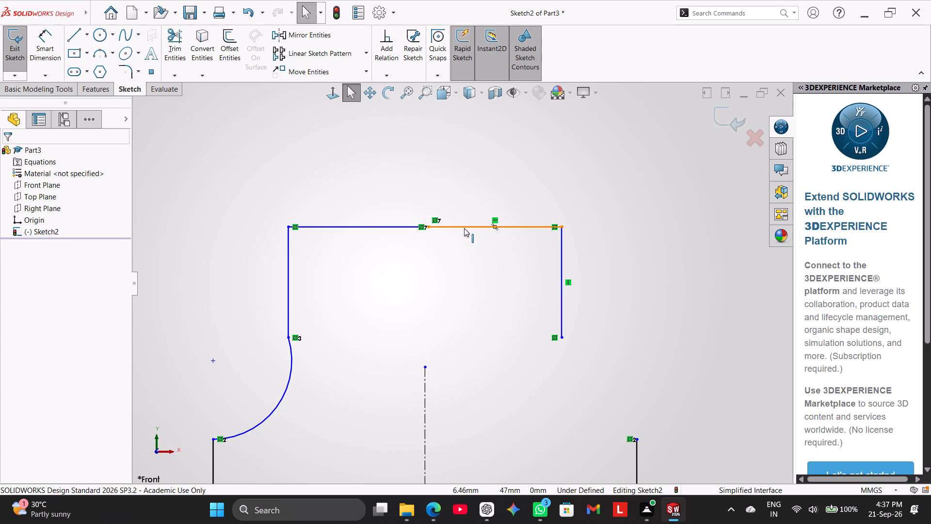
pyautogui.rightClick(464, 228)
pyautogui.click(503, 398)
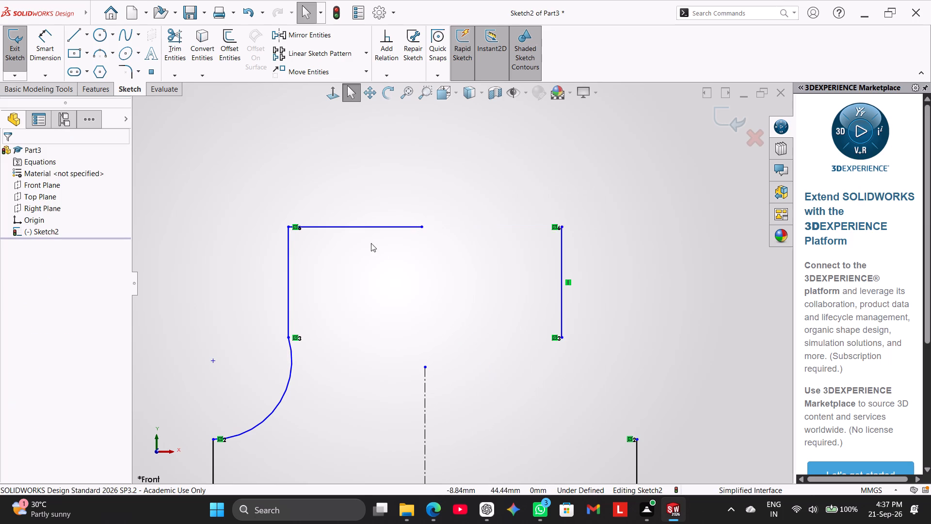
pyautogui.rightClick(365, 224)
pyautogui.click(347, 257)
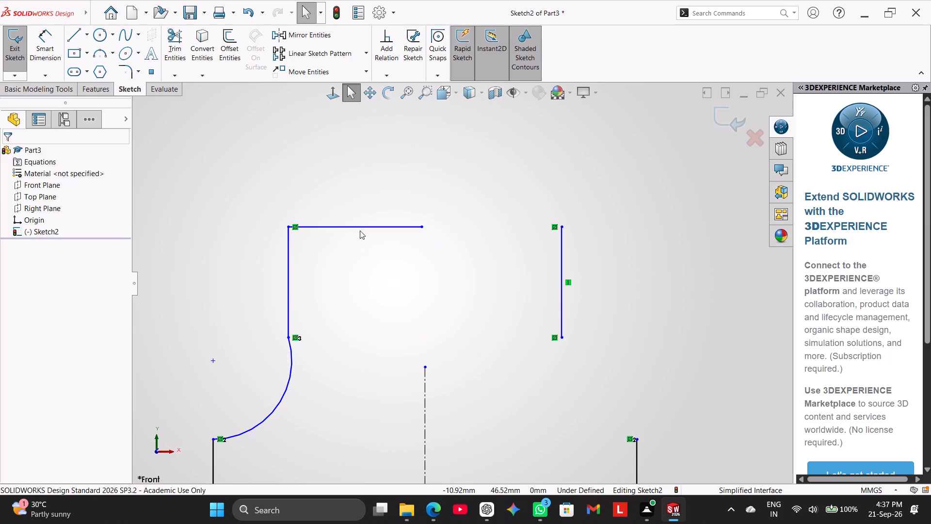
pyautogui.rightClick(362, 229)
pyautogui.moveTo(425, 392); pyautogui.dragTo(420, 389)
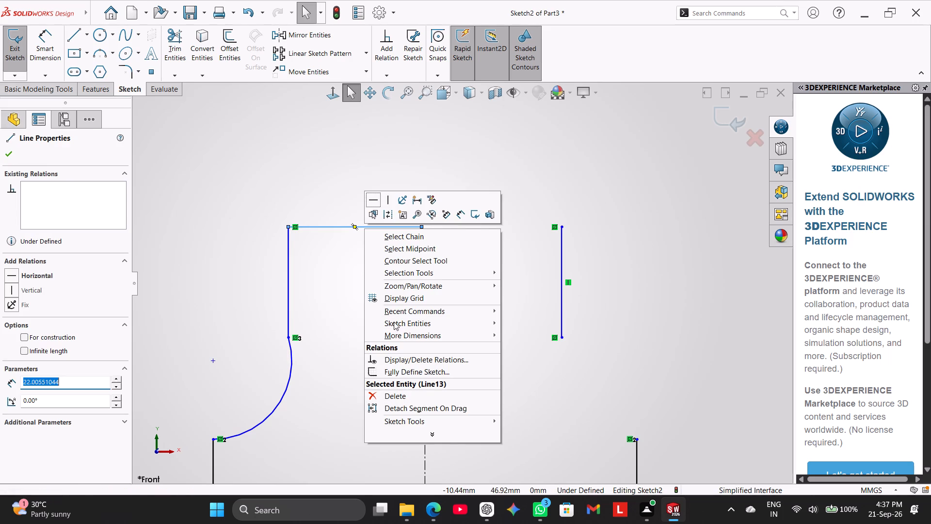
pyautogui.click(431, 394)
# Draw a single horizontal top line, about 45 mm long, joining the upper ends of the two upper vertical lines.
pyautogui.click(78, 33)
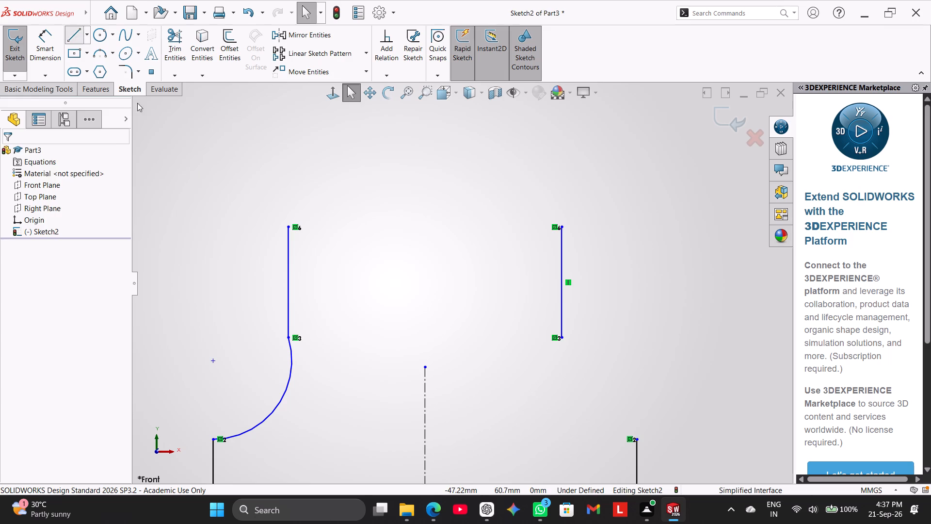
pyautogui.click(289, 225)
pyautogui.click(562, 227)
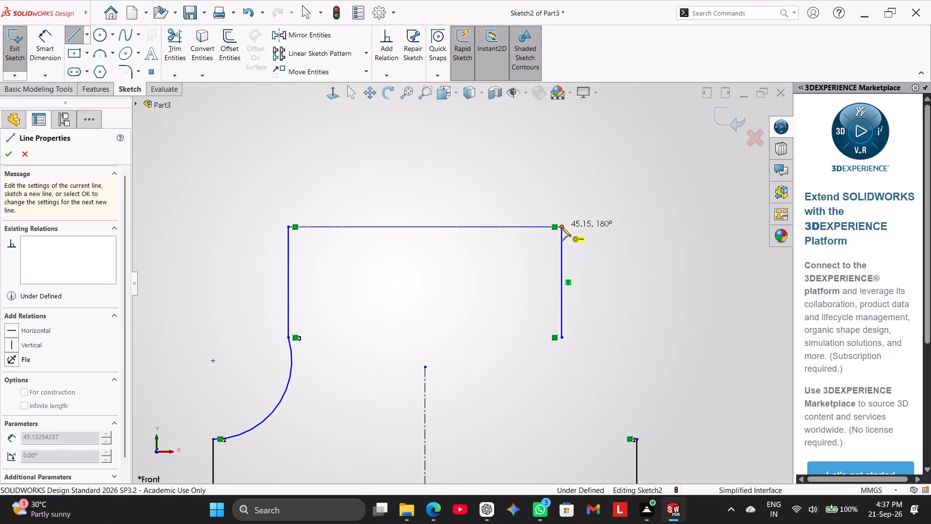
pyautogui.rightClick(477, 184)
pyautogui.click(505, 192)
# Dimension the length of the top horizontal line as 40 mm.
pyautogui.click(54, 43)
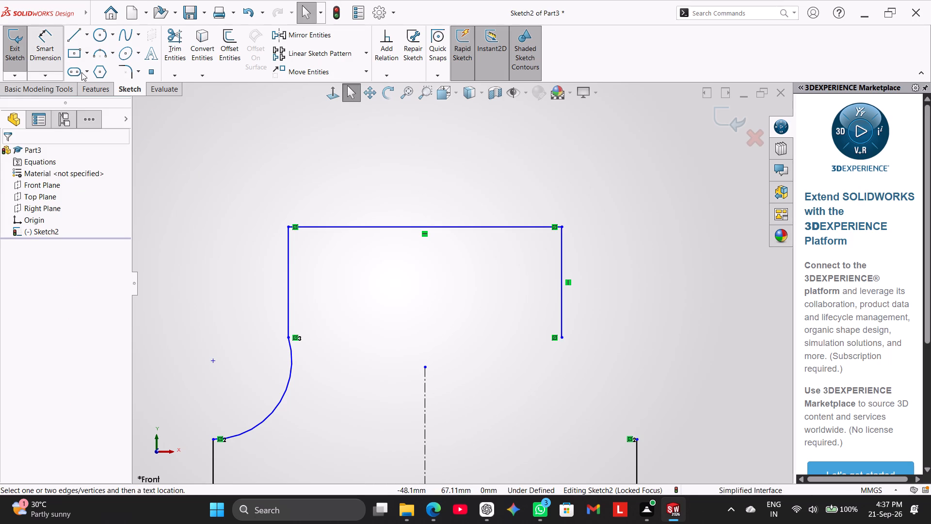
pyautogui.click(319, 226)
pyautogui.click(418, 170)
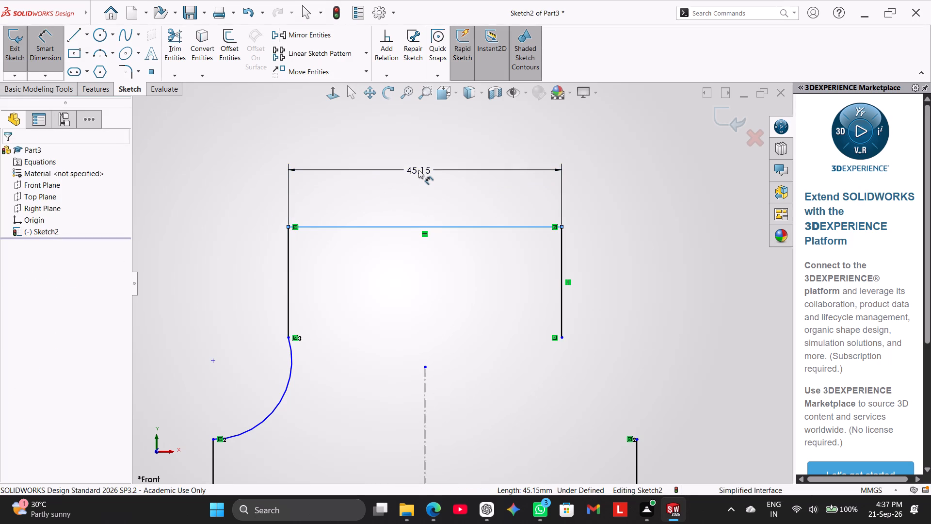
pyautogui.write('40')
pyautogui.press('Return')
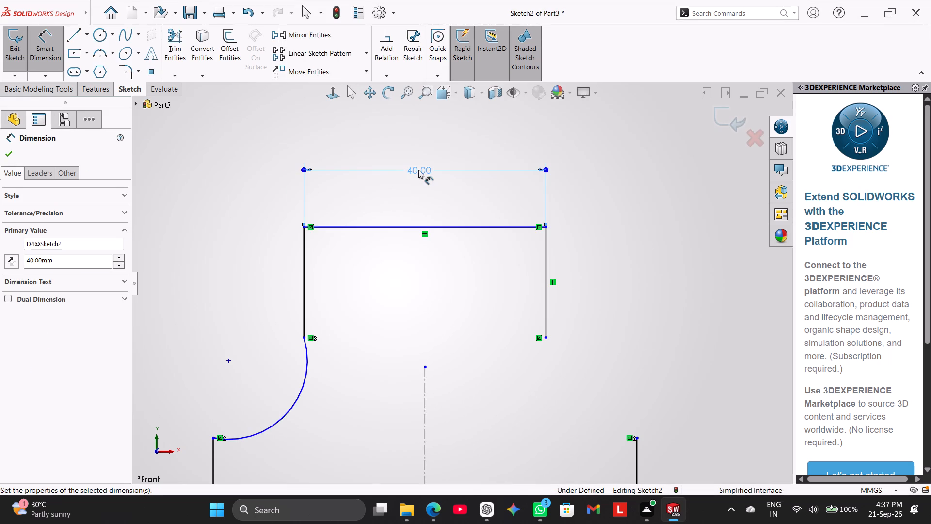
pyautogui.click(585, 195)
# Delete the remaining concave arc on the profile's left half.
pyautogui.scroll(1, 643, 222)
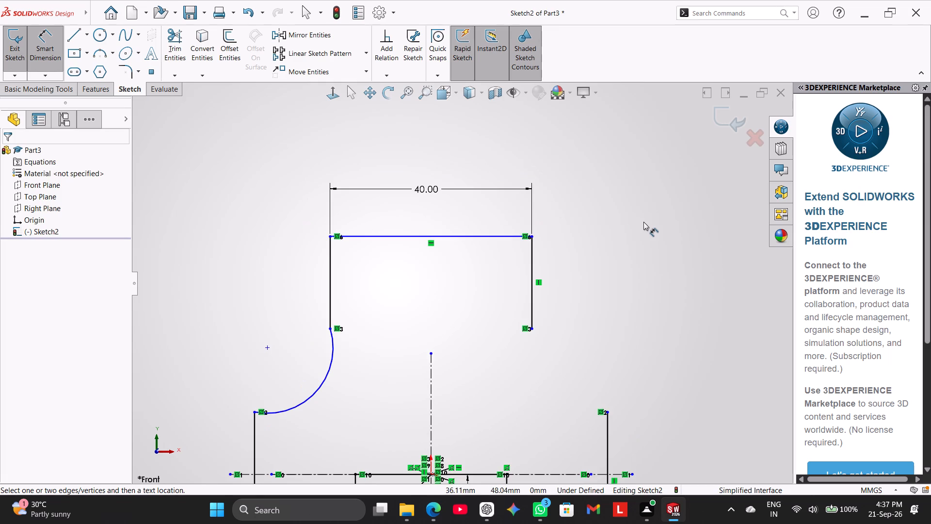
pyautogui.rightClick(306, 403)
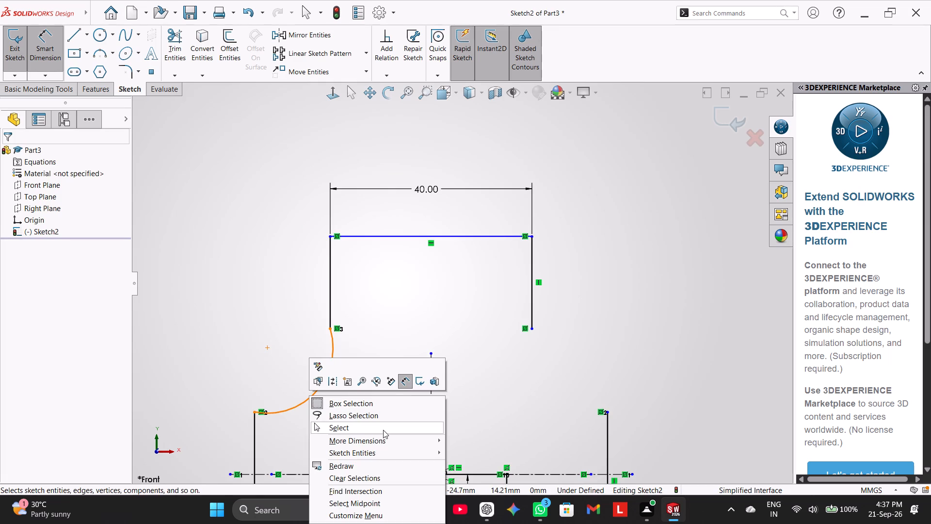
pyautogui.click(364, 431)
pyautogui.rightClick(319, 387)
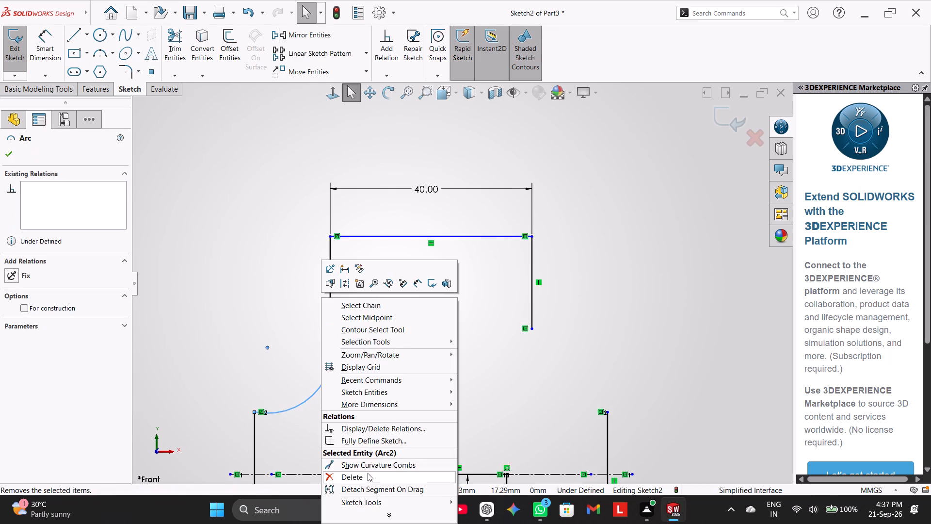
pyautogui.click(368, 474)
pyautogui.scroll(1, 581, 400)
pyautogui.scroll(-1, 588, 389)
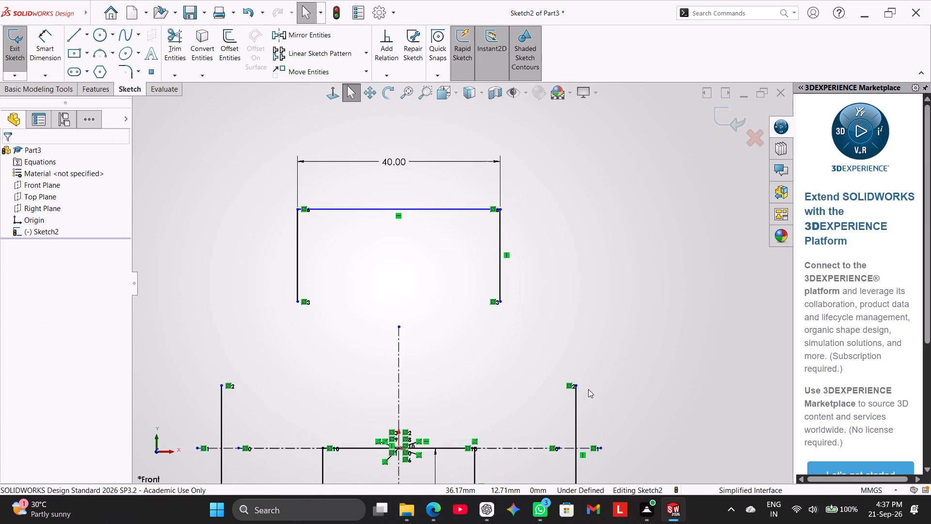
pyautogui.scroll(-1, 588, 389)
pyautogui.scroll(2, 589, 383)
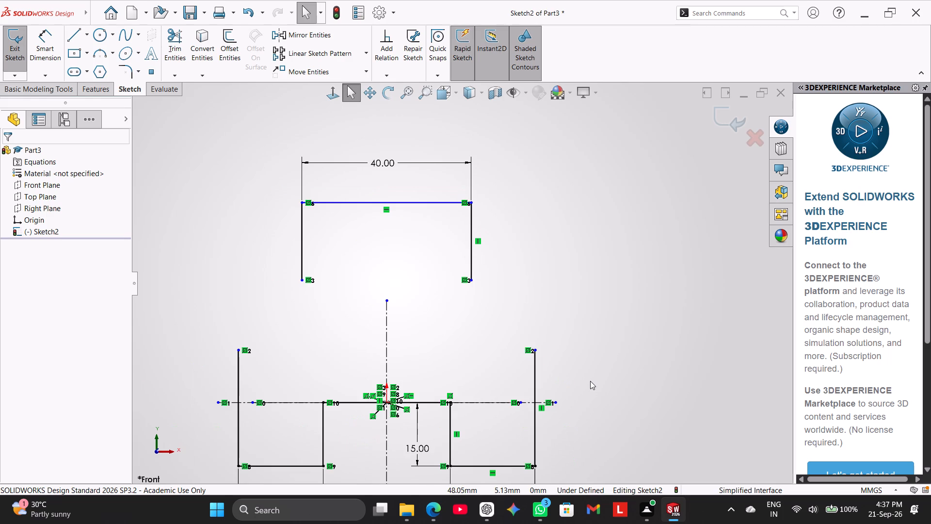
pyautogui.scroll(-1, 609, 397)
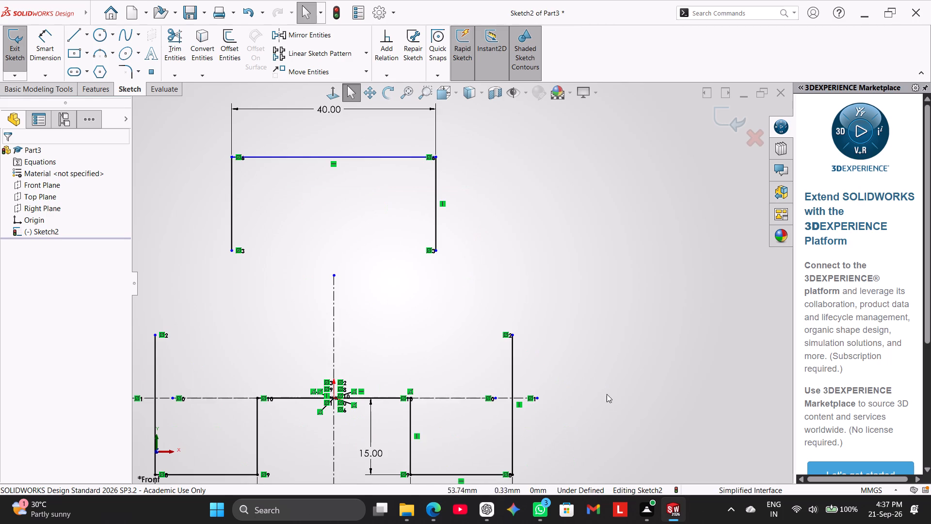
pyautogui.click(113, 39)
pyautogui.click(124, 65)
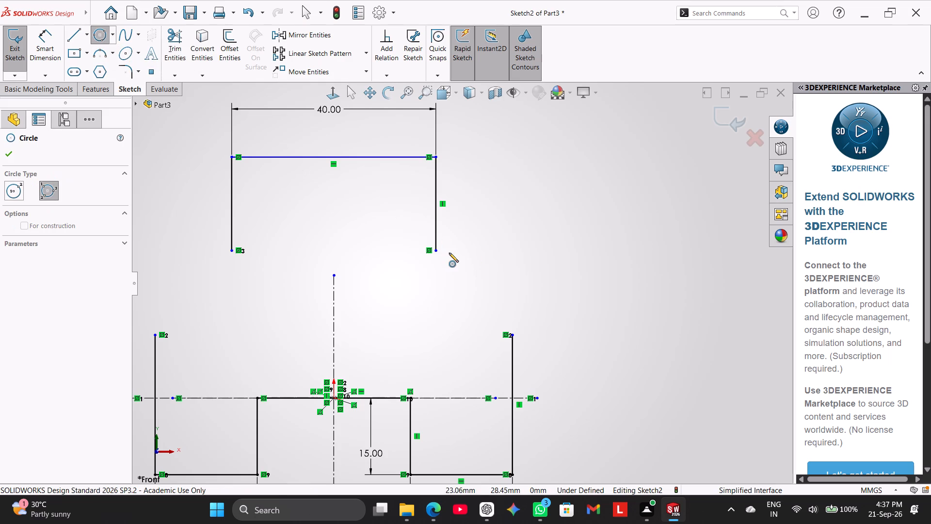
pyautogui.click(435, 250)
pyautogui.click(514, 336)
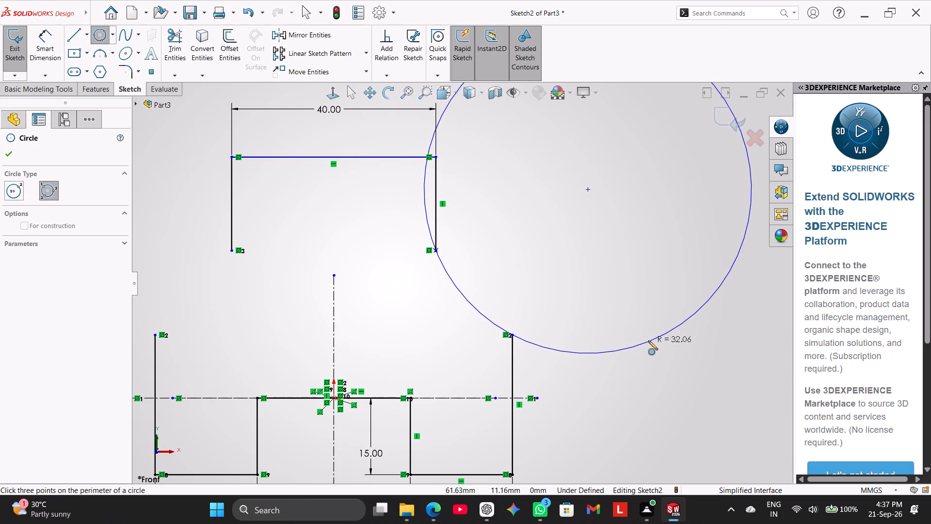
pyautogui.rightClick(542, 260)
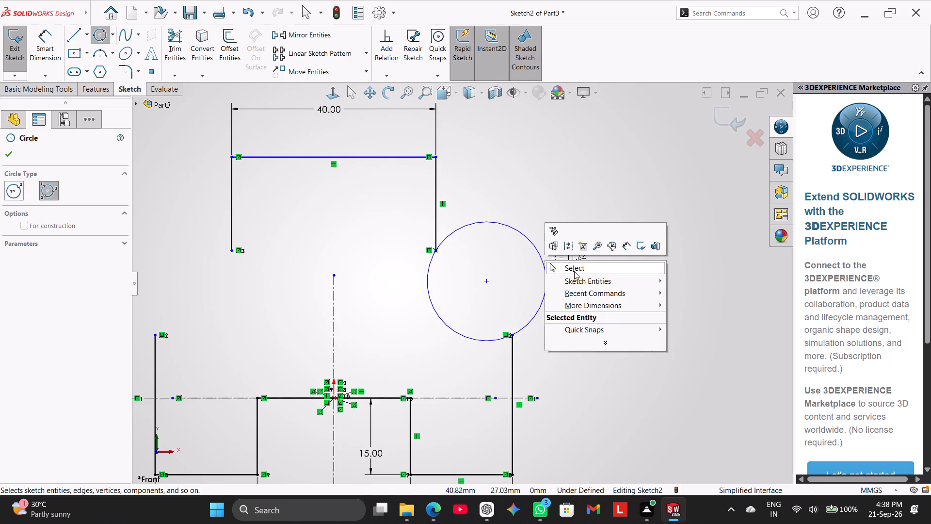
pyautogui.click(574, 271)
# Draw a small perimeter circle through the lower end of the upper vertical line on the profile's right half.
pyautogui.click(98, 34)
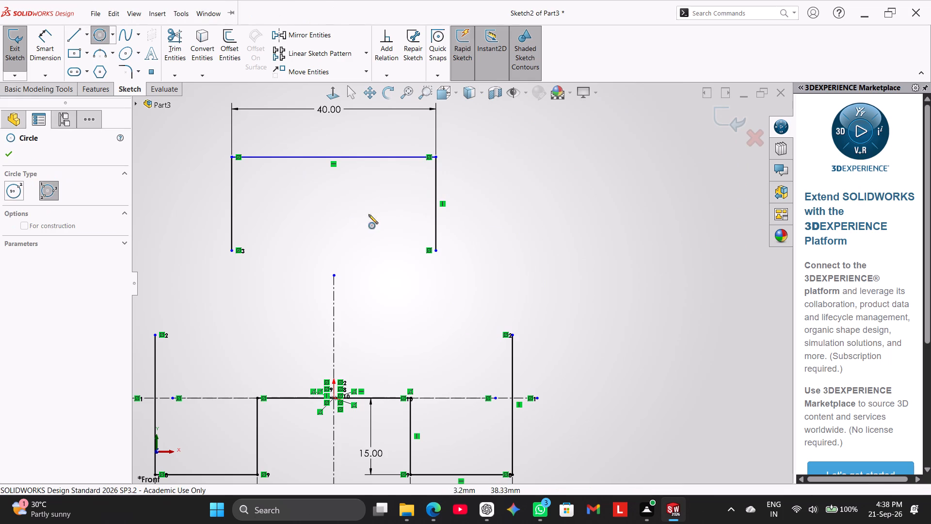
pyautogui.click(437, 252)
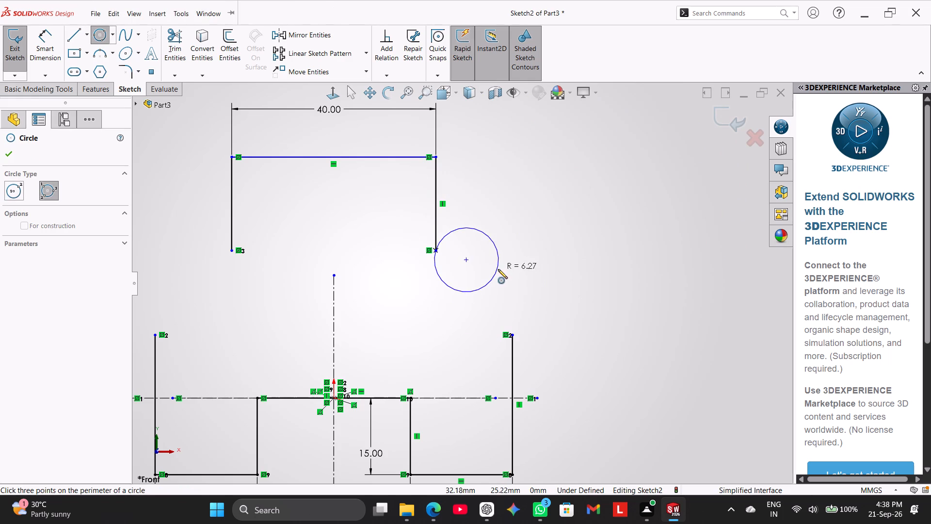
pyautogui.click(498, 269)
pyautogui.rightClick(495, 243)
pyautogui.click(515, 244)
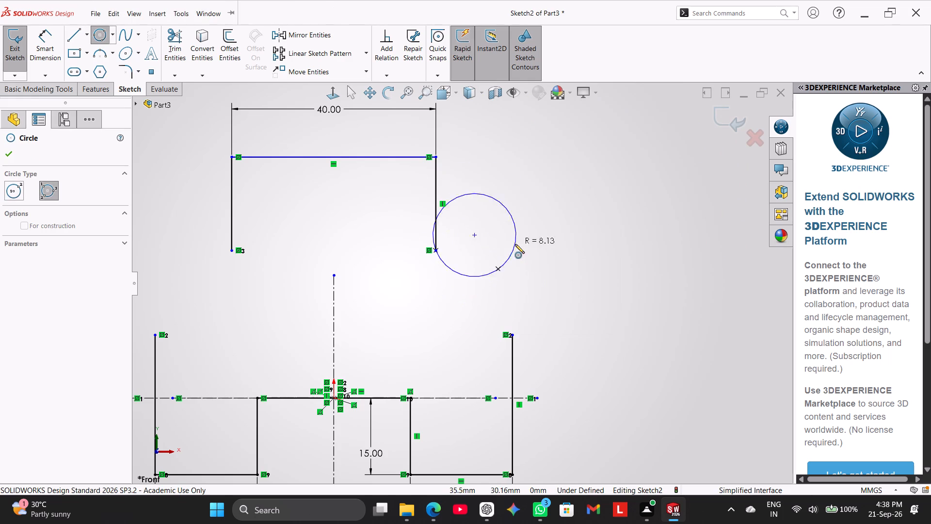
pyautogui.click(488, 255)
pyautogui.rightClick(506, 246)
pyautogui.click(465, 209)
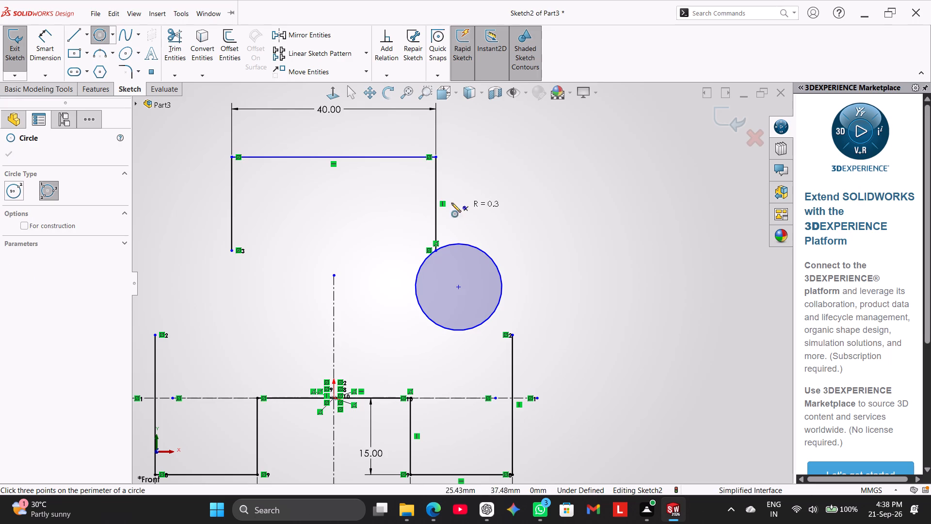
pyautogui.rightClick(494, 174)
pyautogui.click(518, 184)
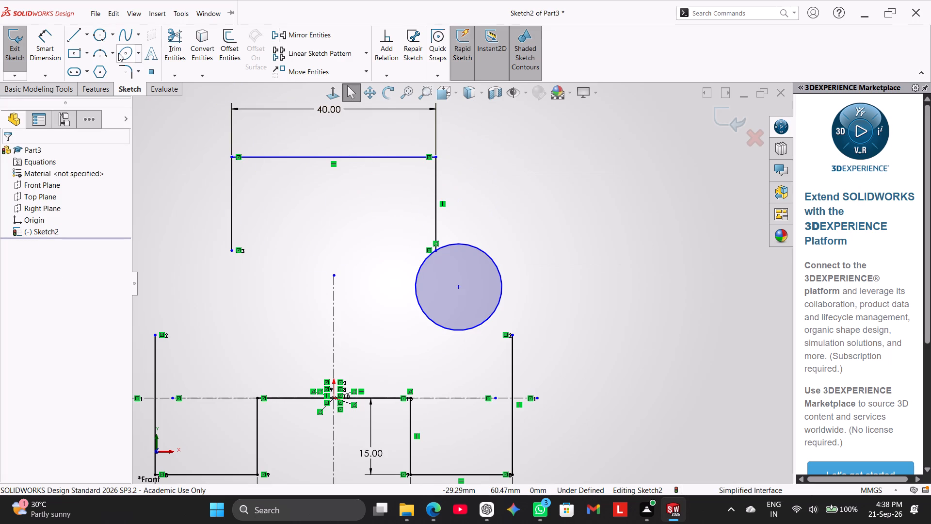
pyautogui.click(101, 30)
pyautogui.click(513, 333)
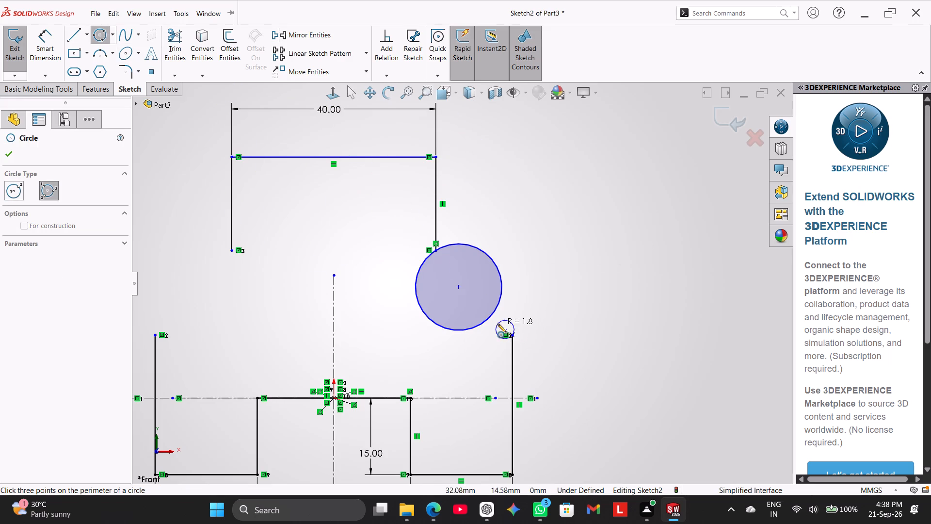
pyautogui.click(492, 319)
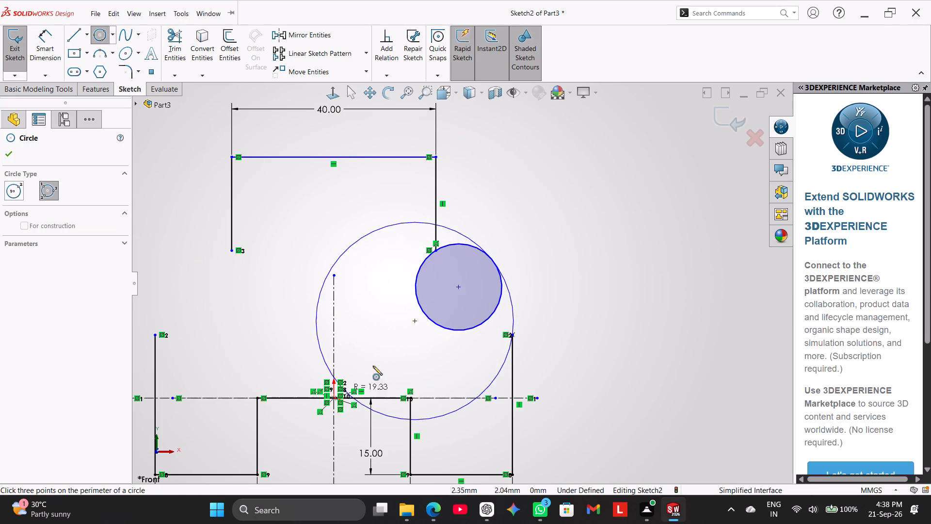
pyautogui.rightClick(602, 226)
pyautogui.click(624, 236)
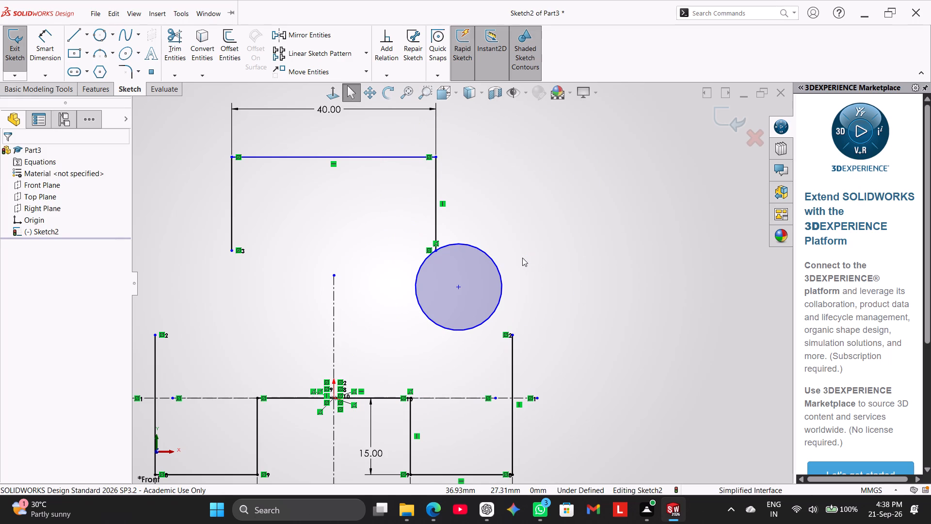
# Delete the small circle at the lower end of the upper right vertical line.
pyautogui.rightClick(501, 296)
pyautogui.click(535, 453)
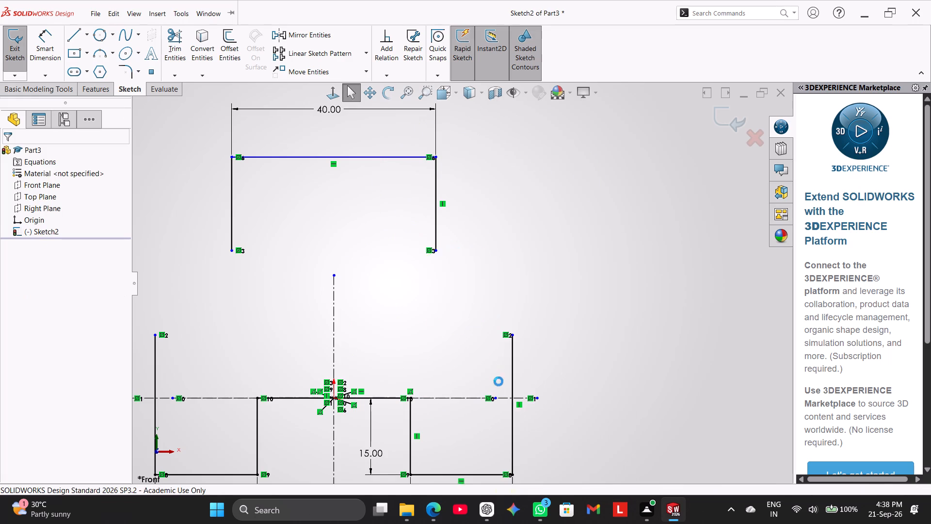
# Draw a concave three-point arc in the gap between the upper and outer vertical lines on the profile's right half.
pyautogui.click(99, 52)
pyautogui.scroll(-3, 570, 296)
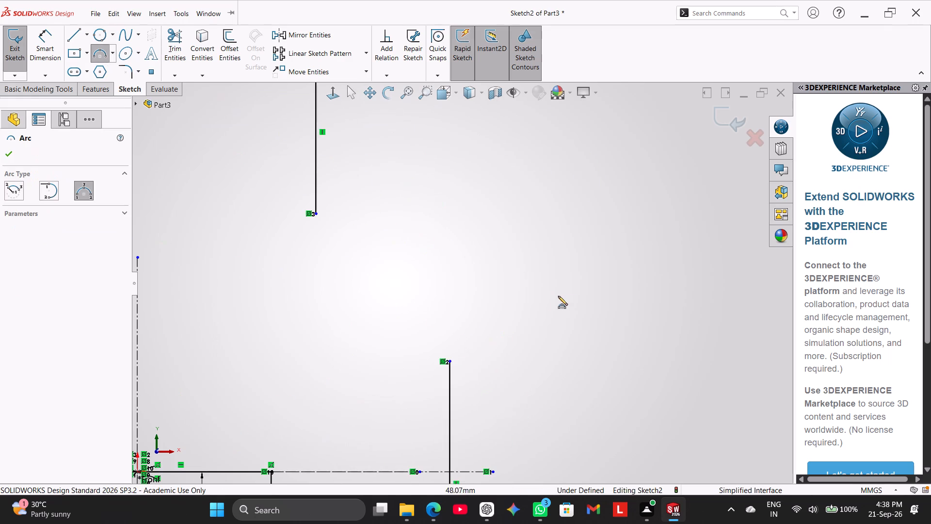
pyautogui.moveTo(330, 219); pyautogui.dragTo(370, 286)
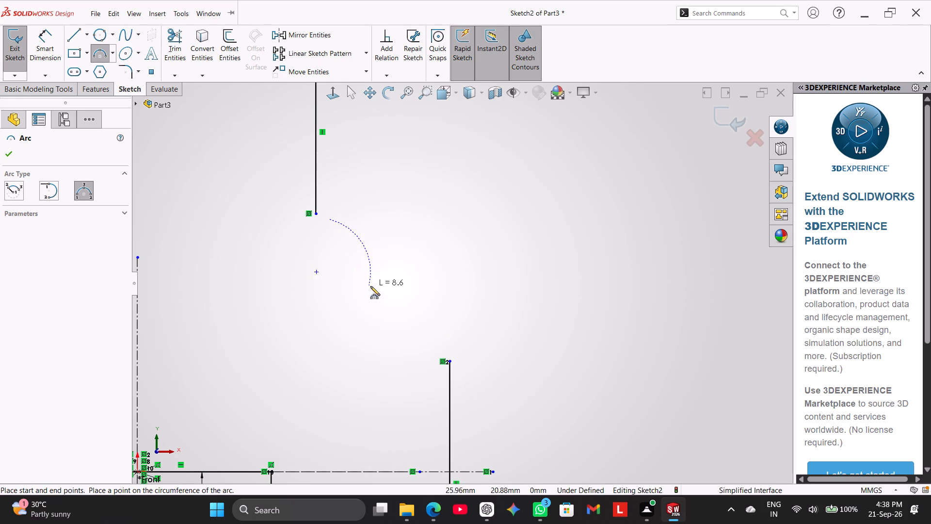
pyautogui.moveTo(370, 286); pyautogui.dragTo(383, 309)
pyautogui.click(383, 309)
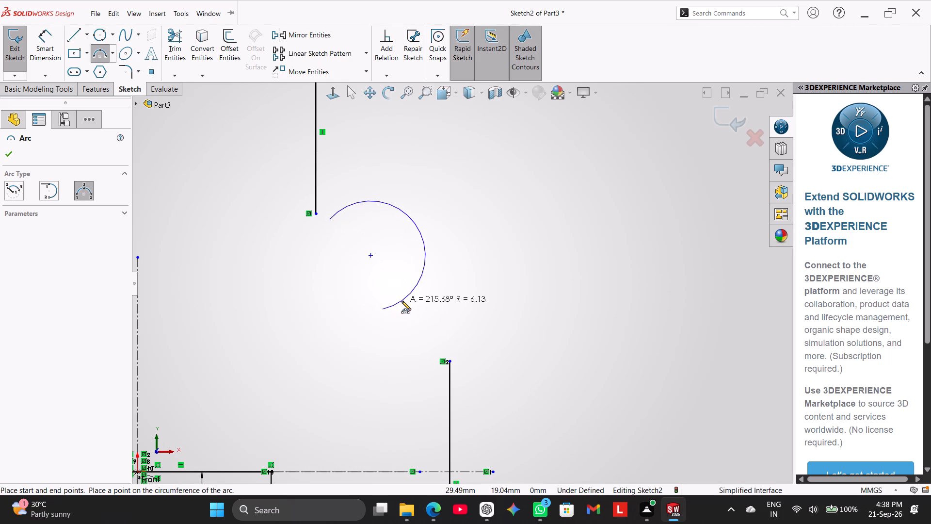
pyautogui.click(374, 301)
pyautogui.rightClick(408, 236)
pyautogui.click(427, 241)
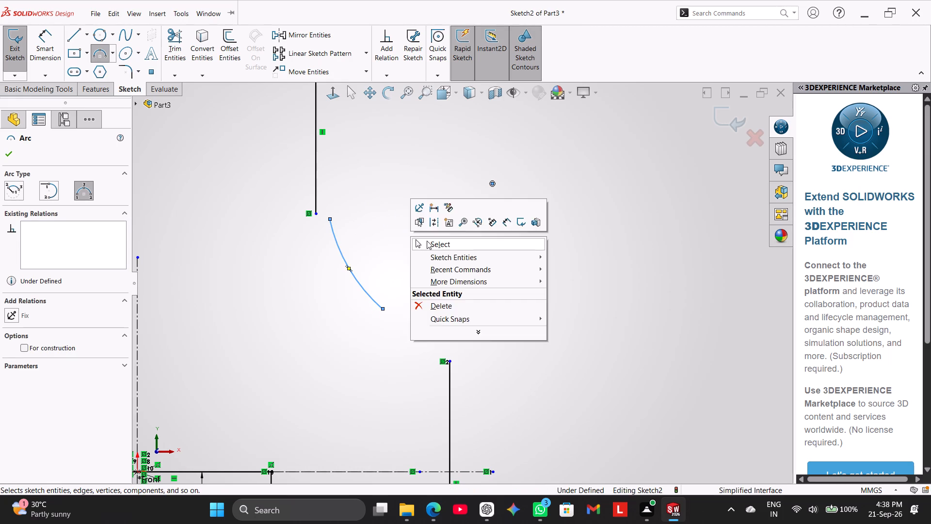
# Draw a convex three-point arc from the concave arc's lower end to the top of the outer vertical line, with a chord of about 9.5 mm.
pyautogui.click(104, 52)
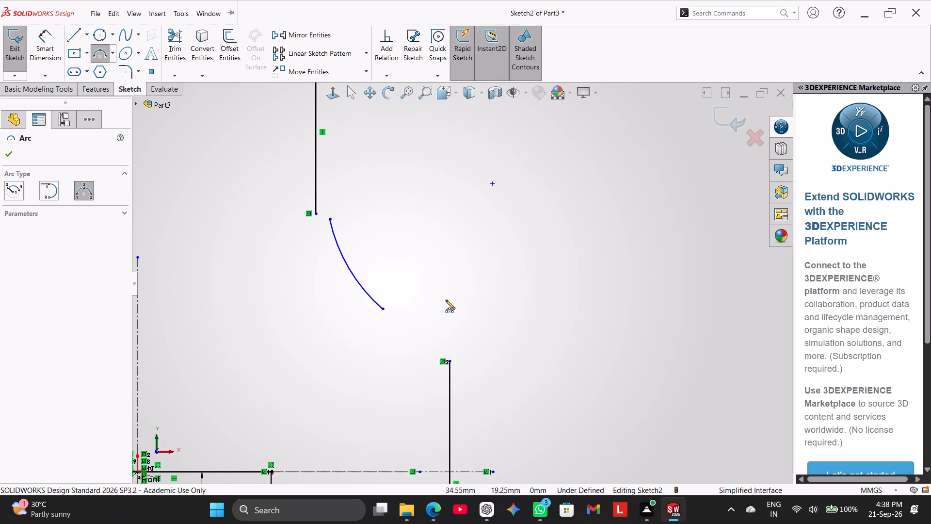
pyautogui.click(384, 309)
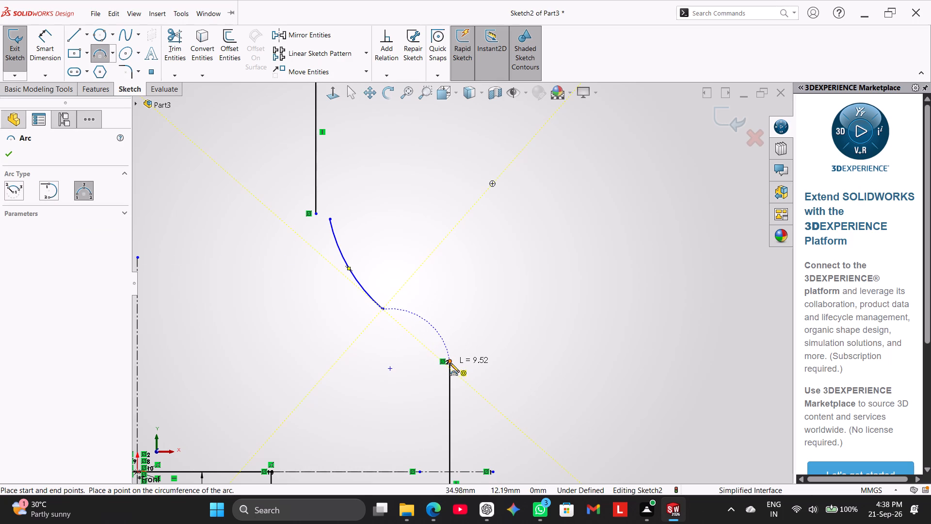
pyautogui.click(450, 363)
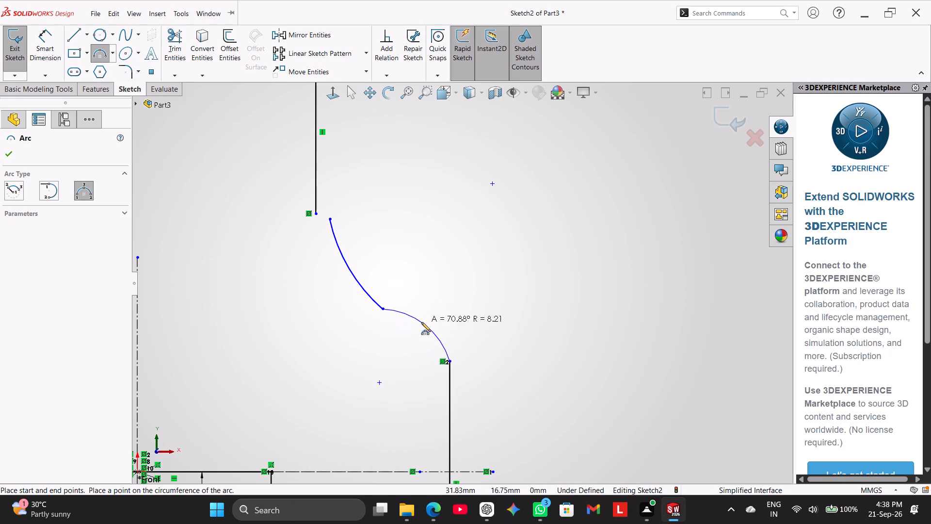
pyautogui.click(416, 328)
pyautogui.rightClick(440, 267)
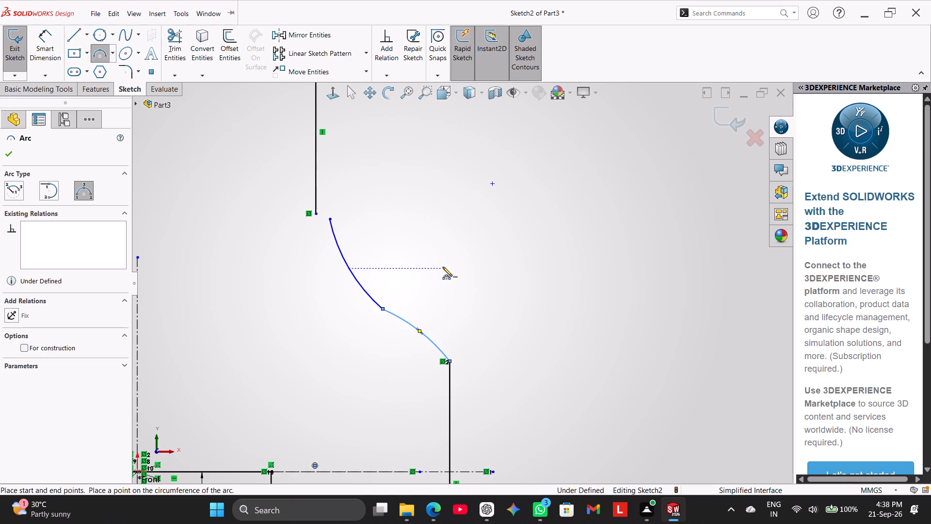
pyautogui.click(457, 271)
# Make the concave arc's upper end coincident with the lower end of the upper vertical line on the profile's right half.
pyautogui.keyDown('ctrl'); pyautogui.click(332, 217); pyautogui.keyUp('ctrl')
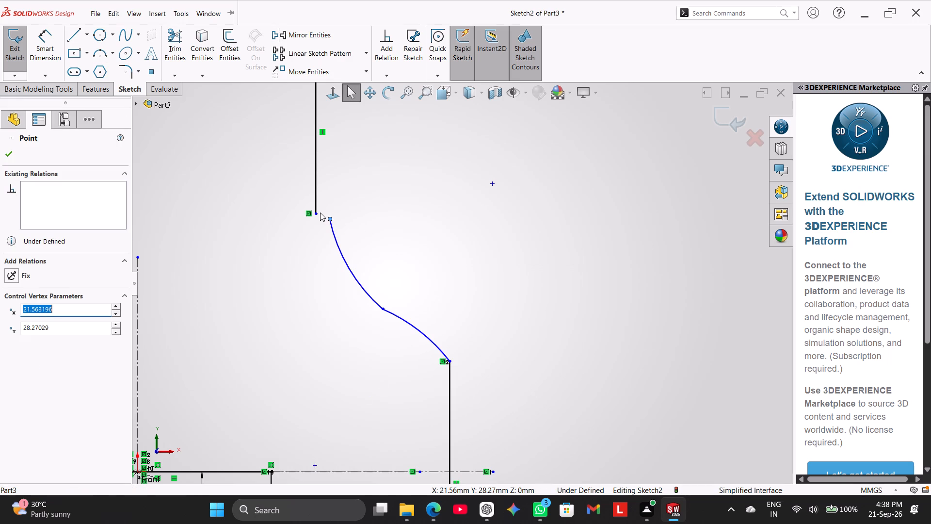
pyautogui.keyDown('ctrl'); pyautogui.click(317, 213); pyautogui.keyUp('ctrl')
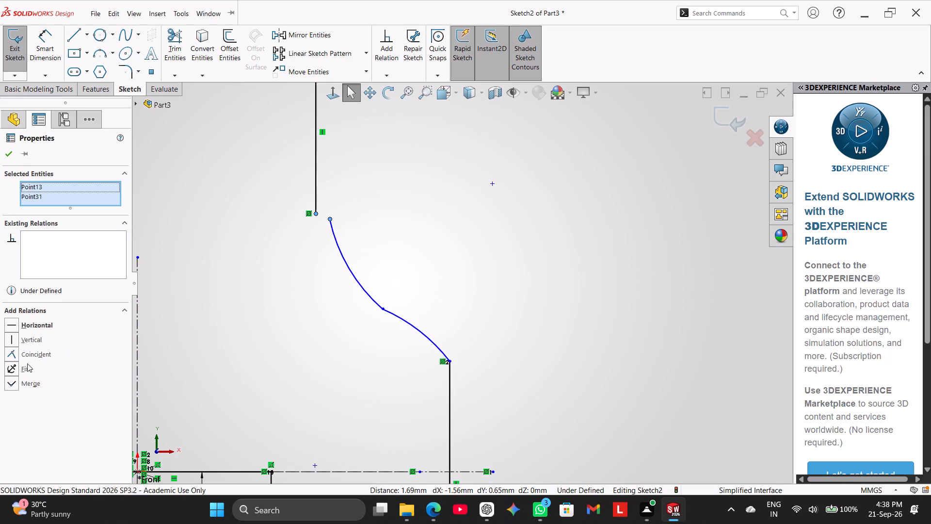
pyautogui.click(32, 356)
pyautogui.click(427, 248)
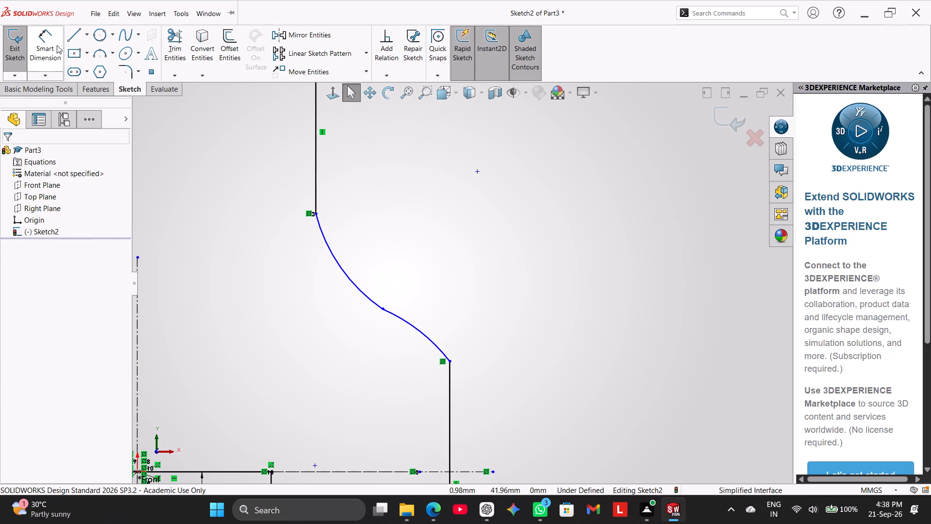
# Dimension the upper concave arc on the profile's right half with a radius of 45 mm.
pyautogui.click(57, 45)
pyautogui.click(347, 277)
pyautogui.click(431, 202)
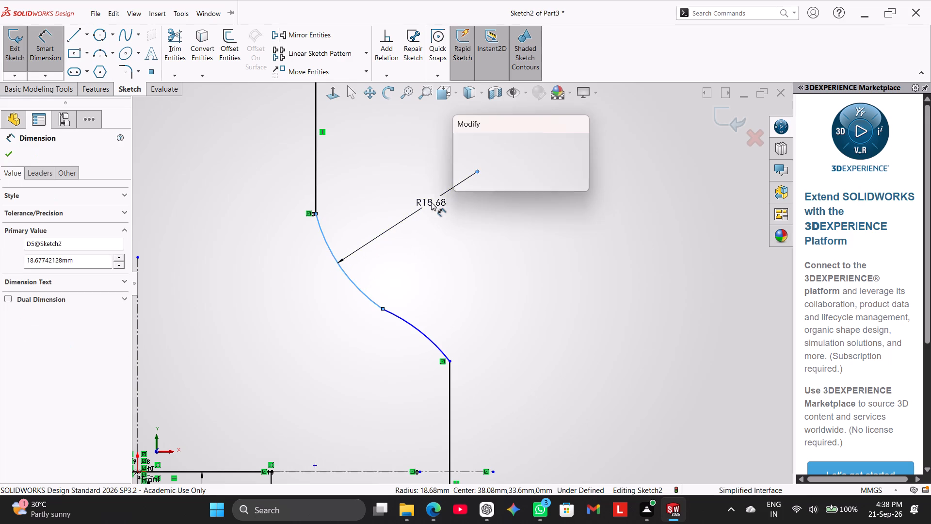
pyautogui.write('45')
pyautogui.press('Return')
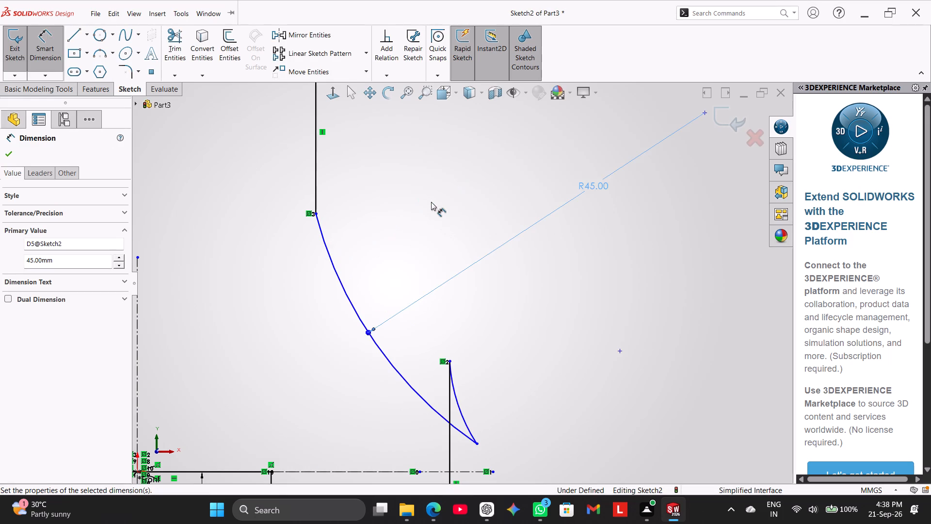
pyautogui.rightClick(530, 314)
pyautogui.click(553, 343)
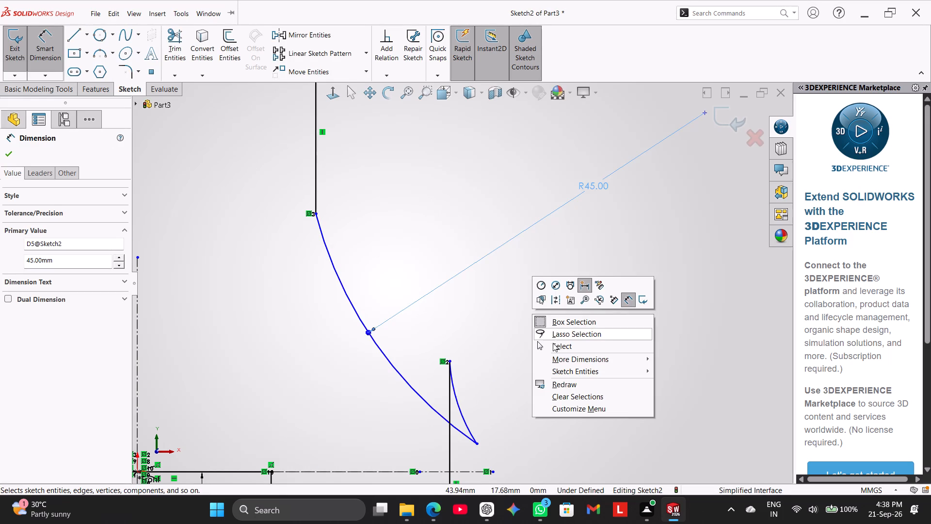
# Move the shared endpoint of the two arcs up and inward to about X 31.6 mm, Y 17.9 mm.
pyautogui.moveTo(479, 442); pyautogui.dragTo(424, 345)
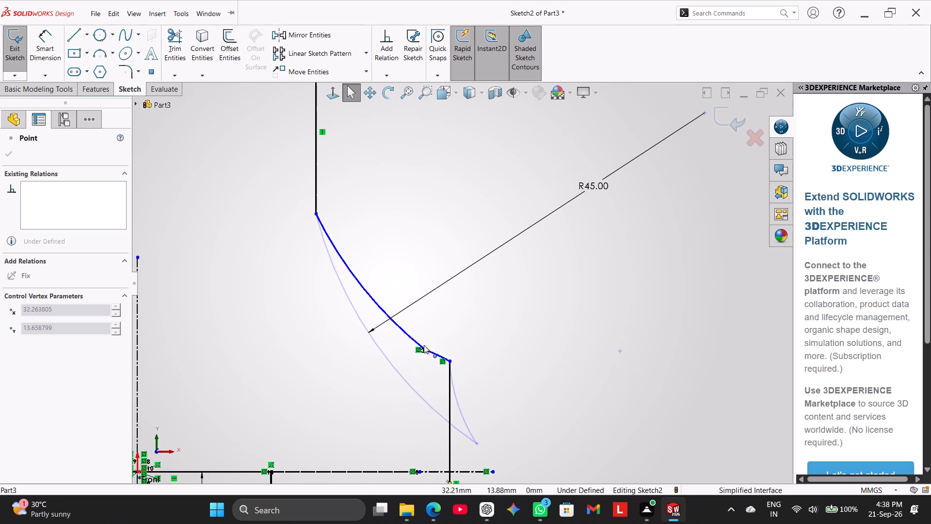
pyautogui.moveTo(424, 345); pyautogui.dragTo(420, 312)
# Dimension the lower convex arc on the profile's right half with a radius of 35 mm.
pyautogui.scroll(1, 374, 344)
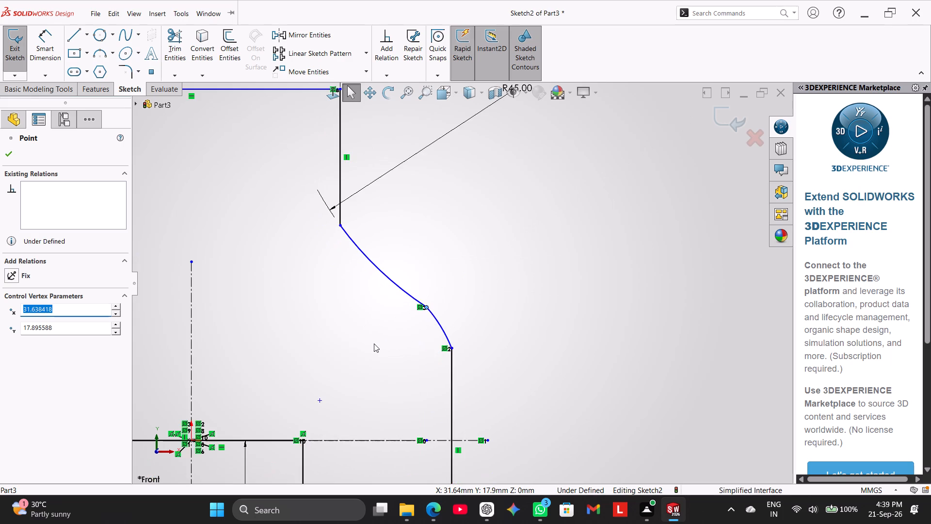
pyautogui.scroll(1, 374, 344)
pyautogui.click(38, 49)
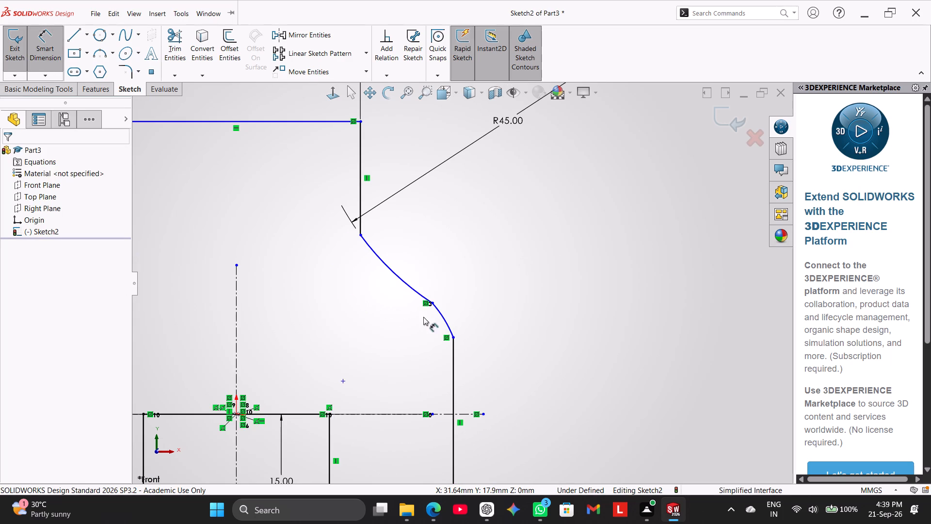
pyautogui.click(445, 319)
pyautogui.click(503, 288)
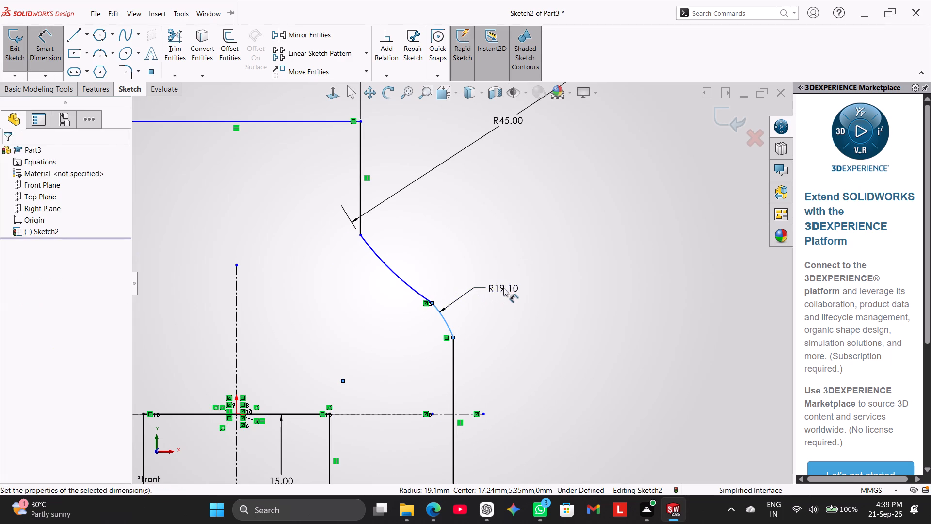
pyautogui.write('35')
pyautogui.press('Return')
pyautogui.rightClick(627, 213)
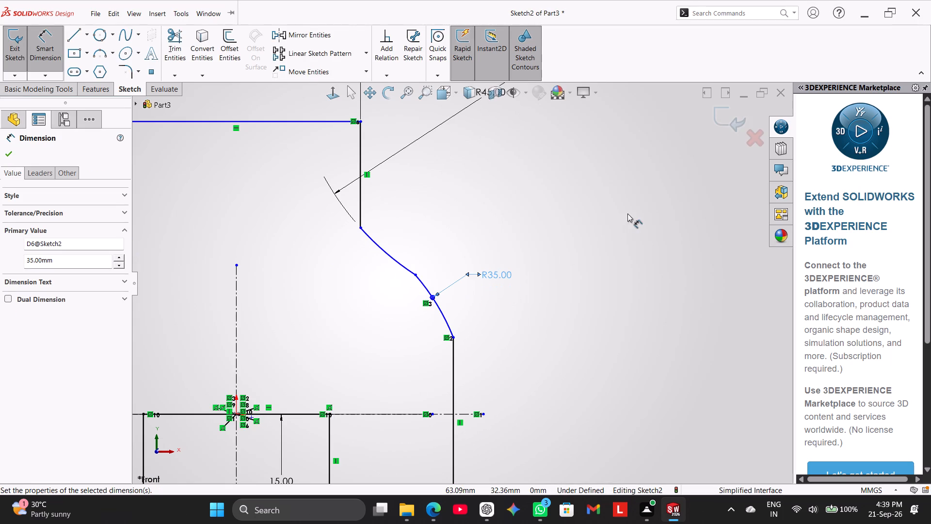
pyautogui.click(659, 241)
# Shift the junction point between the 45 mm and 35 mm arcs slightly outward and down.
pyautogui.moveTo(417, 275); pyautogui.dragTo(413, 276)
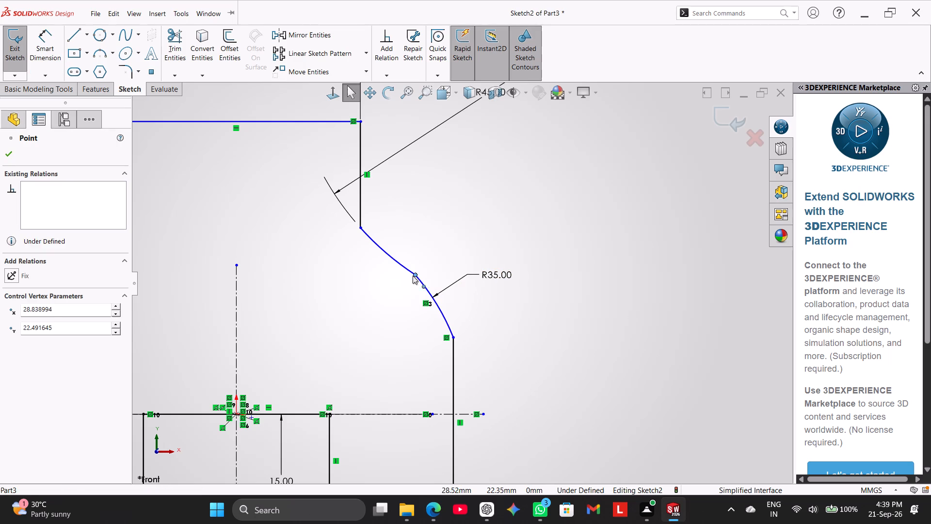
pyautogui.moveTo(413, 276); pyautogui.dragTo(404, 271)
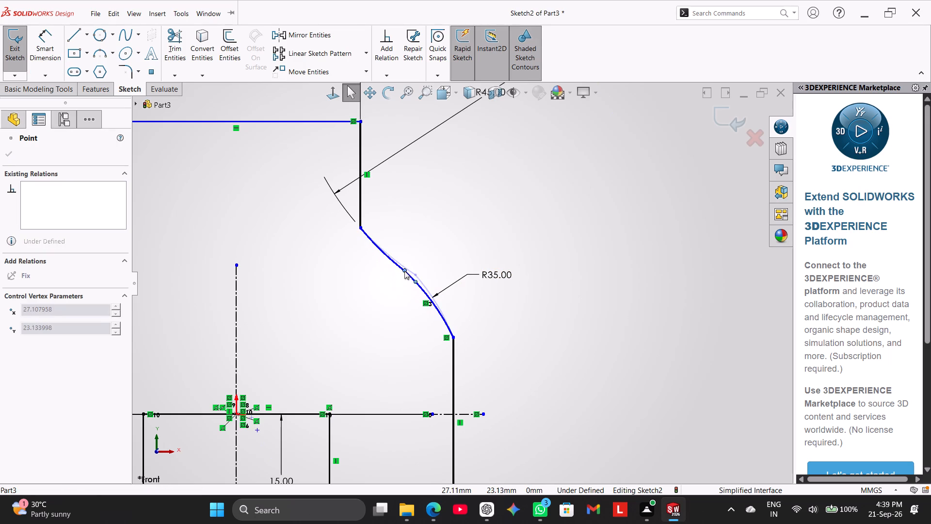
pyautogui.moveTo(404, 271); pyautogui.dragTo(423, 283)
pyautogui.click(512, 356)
# Make the 35 mm convex arc tangent to the outer vertical line on the profile's right half.
pyautogui.scroll(-1, 512, 356)
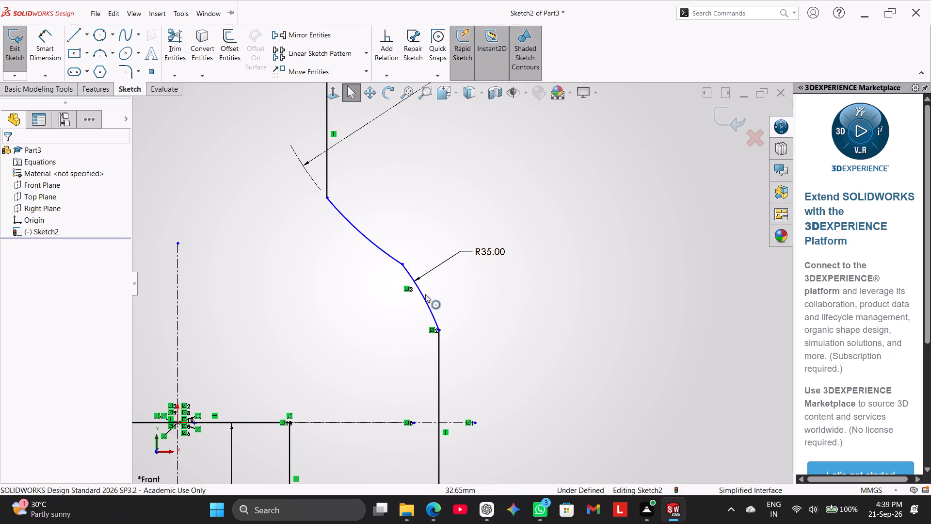
pyautogui.keyDown('ctrl'); pyautogui.click(430, 313); pyautogui.keyUp('ctrl')
pyautogui.keyDown('ctrl'); pyautogui.click(439, 344); pyautogui.keyUp('ctrl')
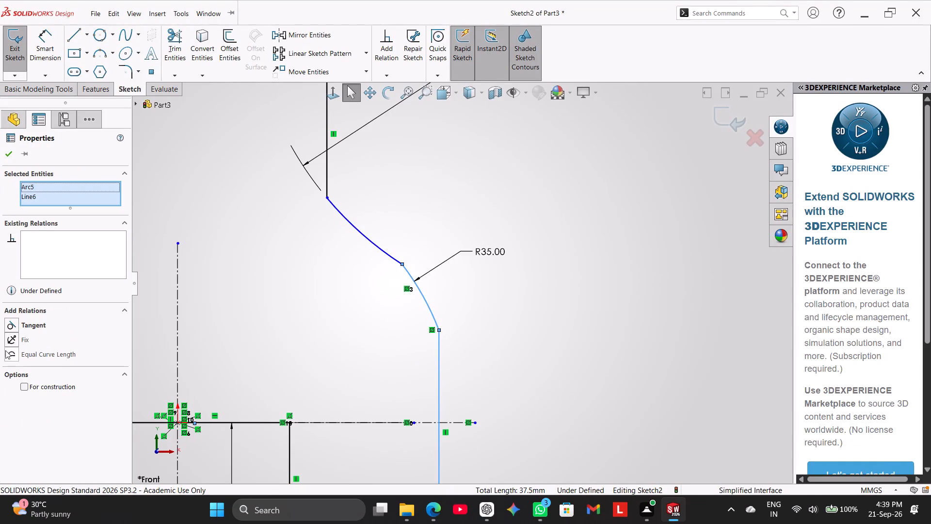
pyautogui.click(25, 323)
pyautogui.click(526, 329)
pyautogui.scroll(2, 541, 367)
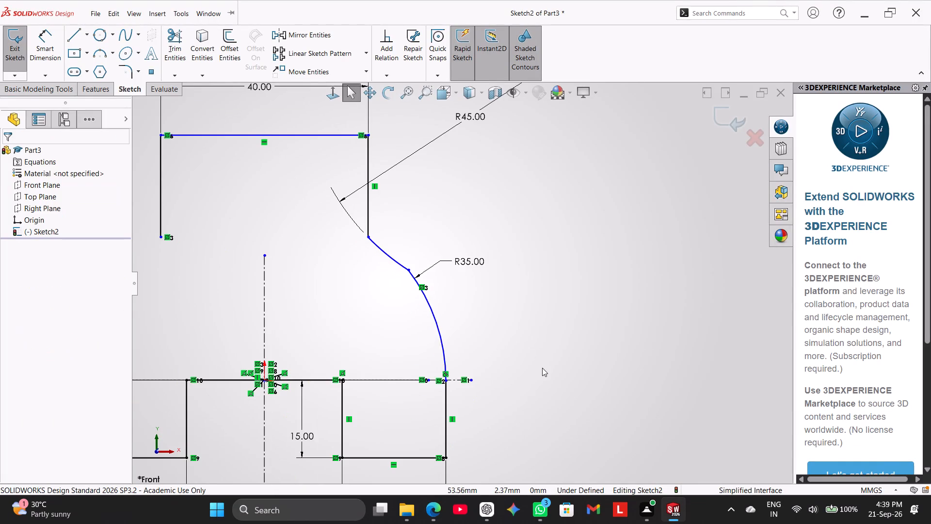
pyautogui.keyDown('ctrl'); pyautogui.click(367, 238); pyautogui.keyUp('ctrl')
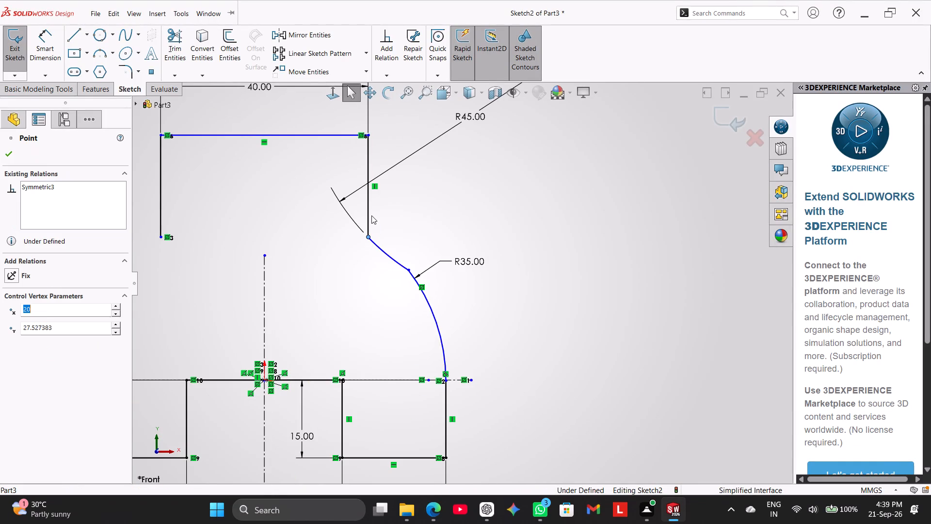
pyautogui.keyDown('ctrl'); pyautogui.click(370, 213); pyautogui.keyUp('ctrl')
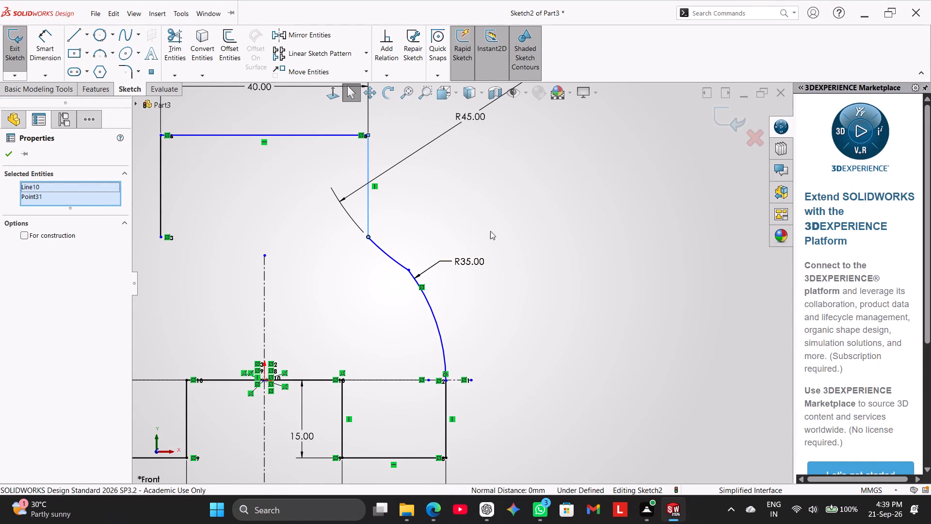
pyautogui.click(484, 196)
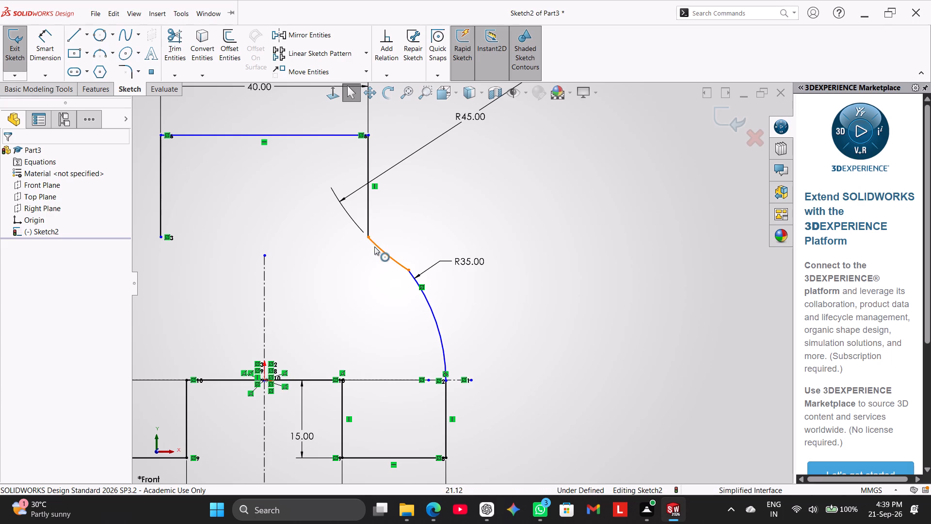
# Make the 45 mm concave arc tangent to the upper vertical line on the profile's right half.
pyautogui.keyDown('ctrl'); pyautogui.click(374, 246); pyautogui.keyUp('ctrl')
pyautogui.keyDown('ctrl'); pyautogui.click(367, 227); pyautogui.keyUp('ctrl')
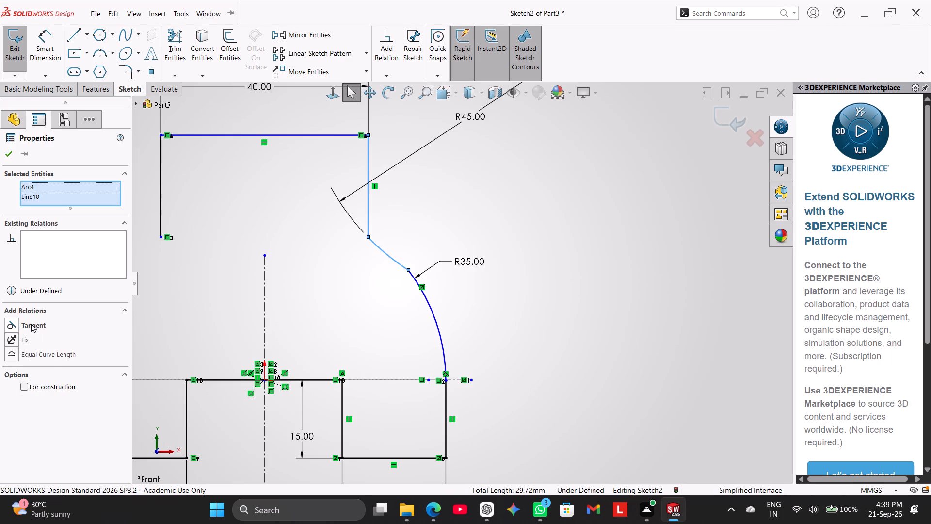
pyautogui.click(31, 324)
pyautogui.click(578, 259)
# Lengthen the short upper vertical line on the right half by moving its lower end down to about Y 40.2 mm.
pyautogui.scroll(2, 598, 316)
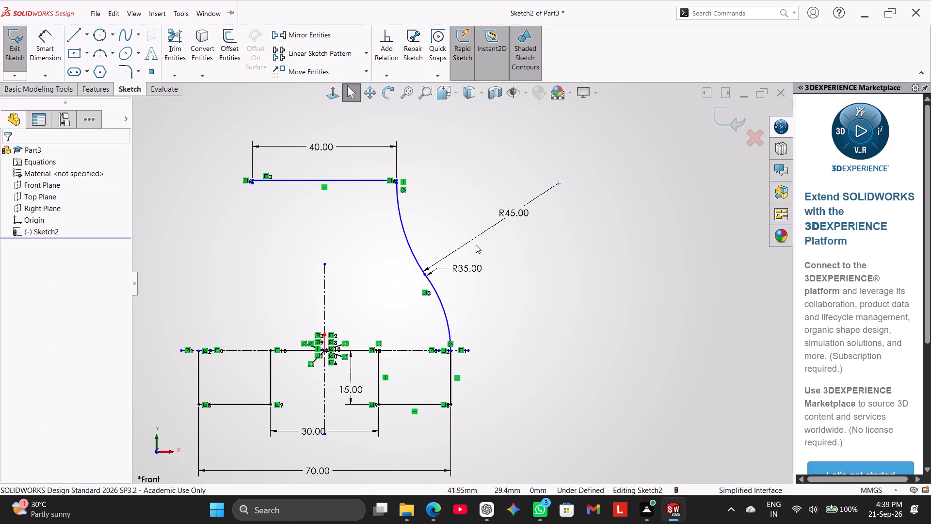
pyautogui.scroll(-3, 432, 162)
pyautogui.scroll(-4, 401, 207)
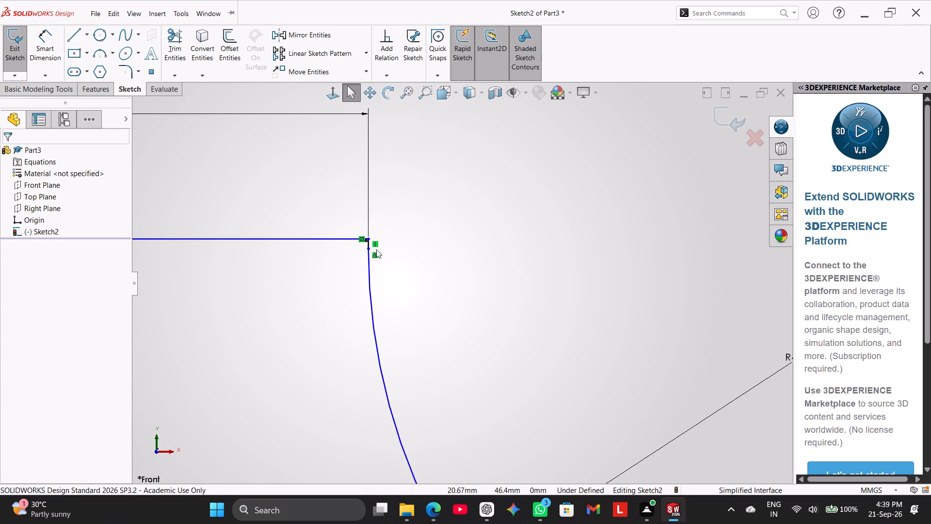
pyautogui.scroll(-3, 376, 249)
pyautogui.moveTo(380, 255); pyautogui.dragTo(383, 308)
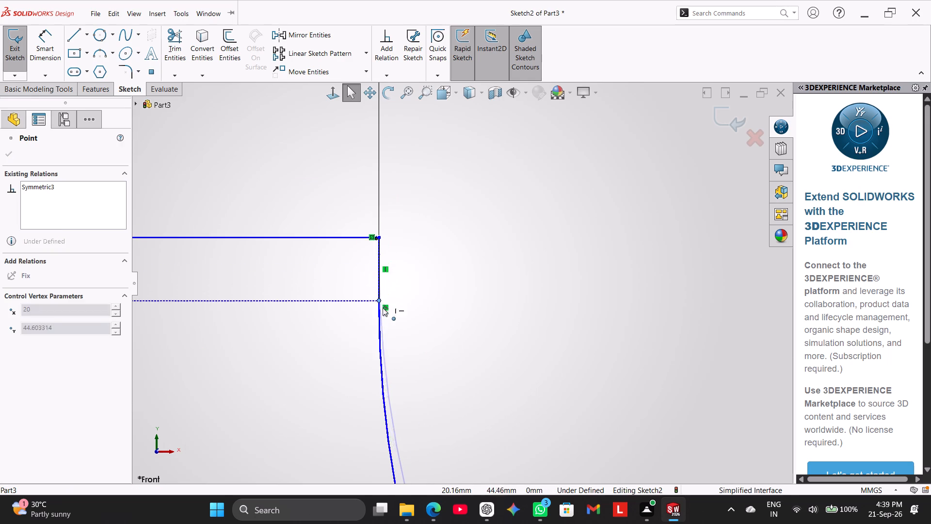
pyautogui.moveTo(383, 308); pyautogui.dragTo(377, 401)
# Move the junction of the 45 mm and 35 mm arcs down and outward to about X 27.9 mm, Y 10.8 mm.
pyautogui.scroll(3, 394, 363)
pyautogui.scroll(6, 443, 339)
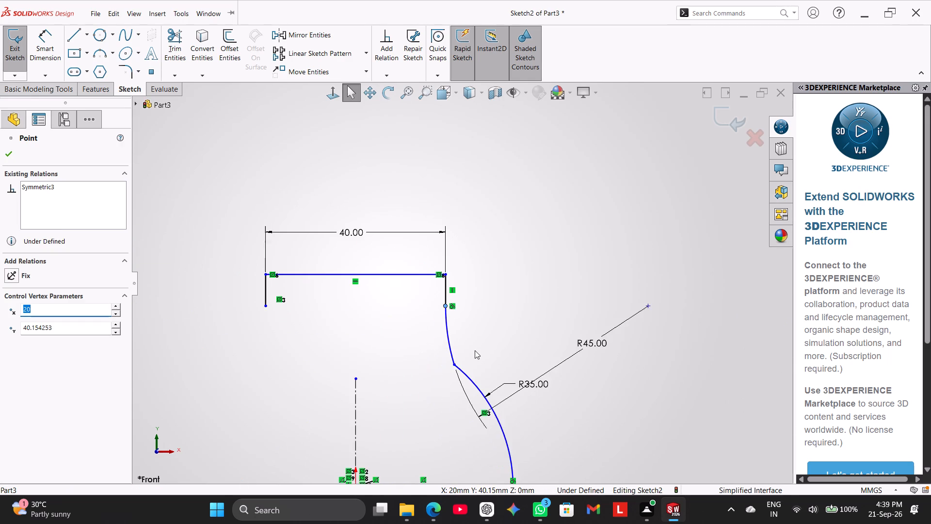
pyautogui.scroll(2, 487, 357)
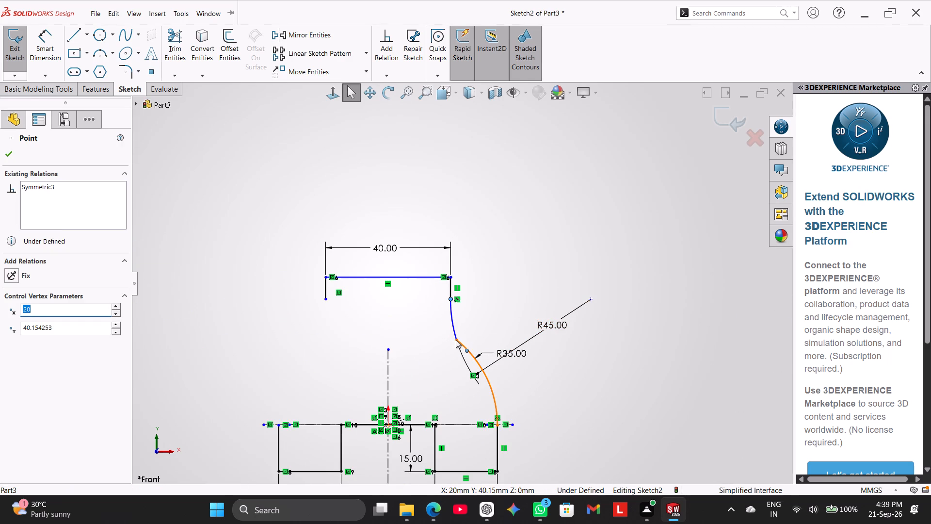
pyautogui.moveTo(456, 340); pyautogui.dragTo(481, 380)
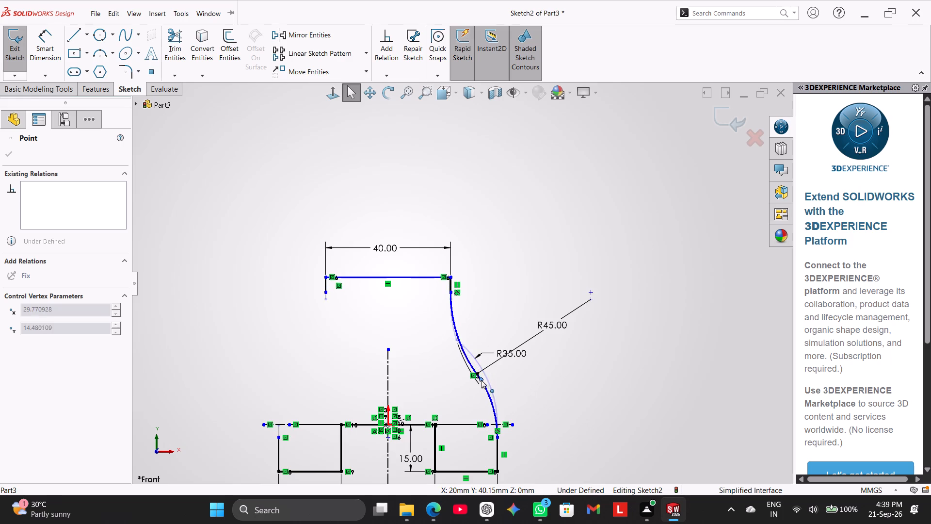
pyautogui.moveTo(481, 380); pyautogui.dragTo(484, 405)
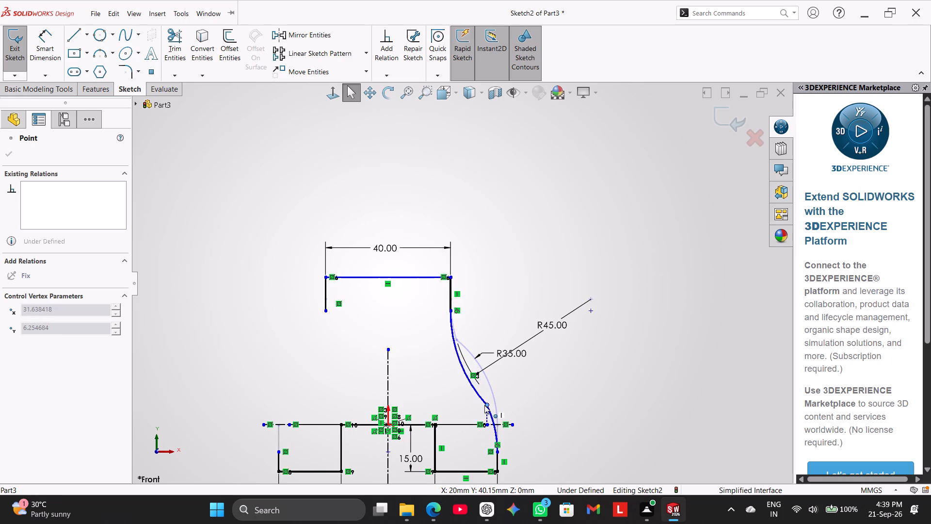
pyautogui.moveTo(484, 405); pyautogui.dragTo(475, 391)
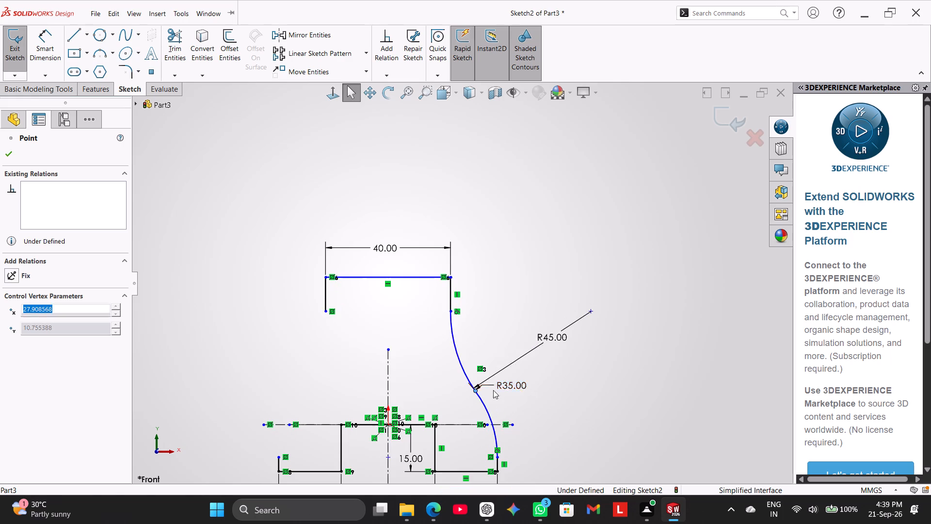
pyautogui.click(549, 402)
# Make the 45 mm concave arc and the 35 mm convex arc tangent to each other.
pyautogui.scroll(-3, 533, 412)
pyautogui.scroll(-3, 477, 387)
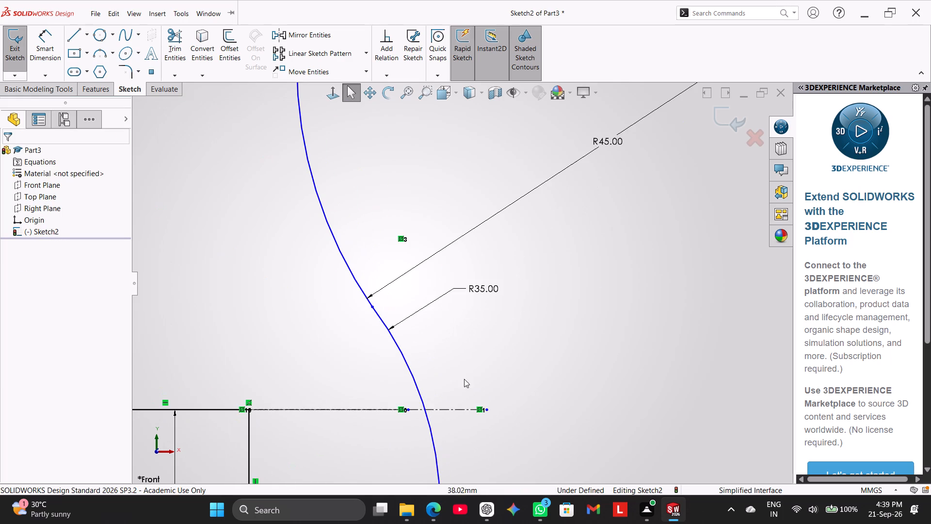
pyautogui.keyDown('ctrl'); pyautogui.click(377, 315); pyautogui.keyUp('ctrl')
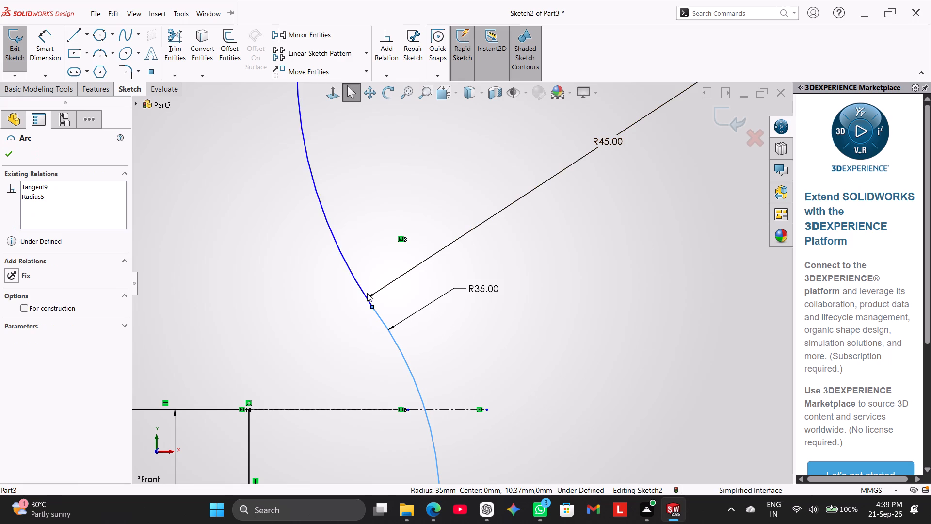
pyautogui.keyDown('ctrl'); pyautogui.click(361, 290); pyautogui.keyUp('ctrl')
pyautogui.click(30, 343)
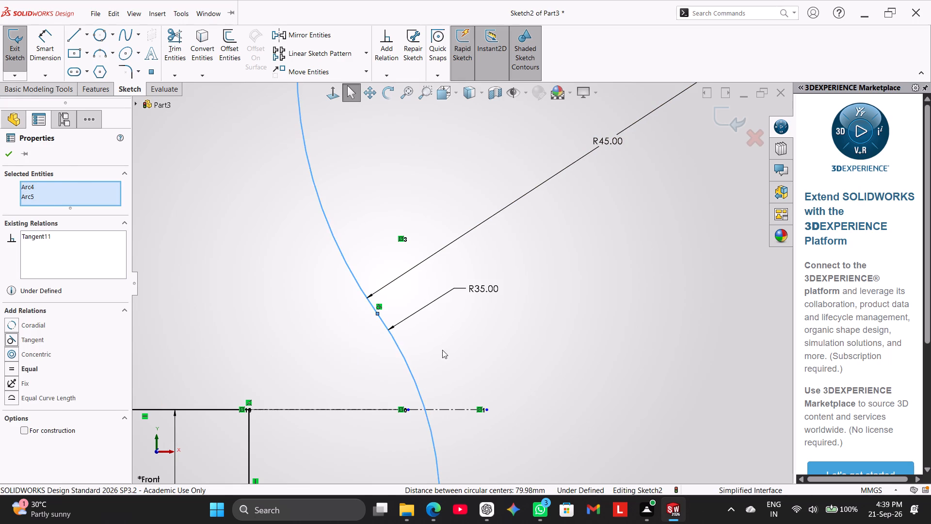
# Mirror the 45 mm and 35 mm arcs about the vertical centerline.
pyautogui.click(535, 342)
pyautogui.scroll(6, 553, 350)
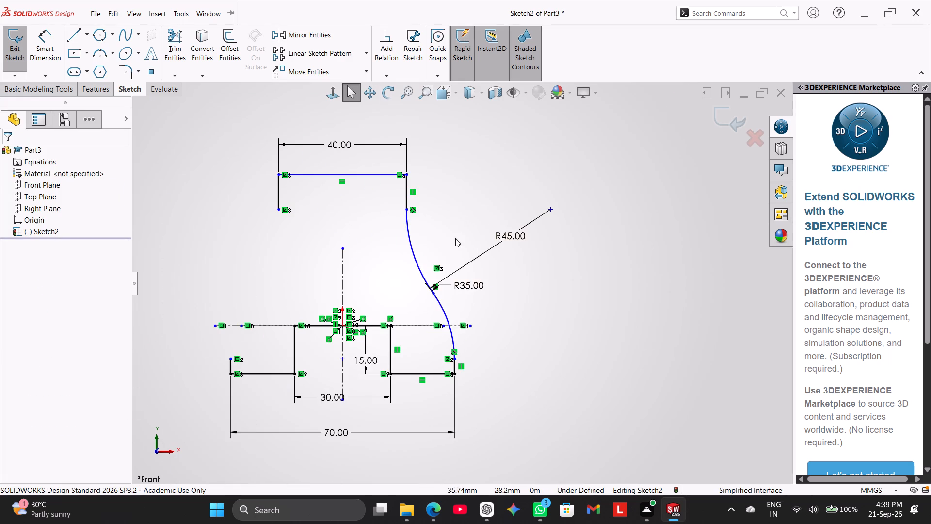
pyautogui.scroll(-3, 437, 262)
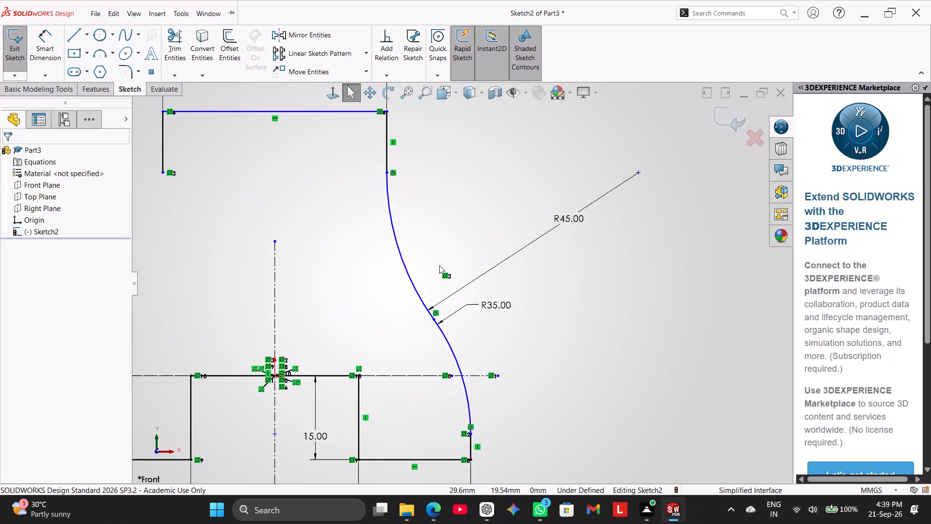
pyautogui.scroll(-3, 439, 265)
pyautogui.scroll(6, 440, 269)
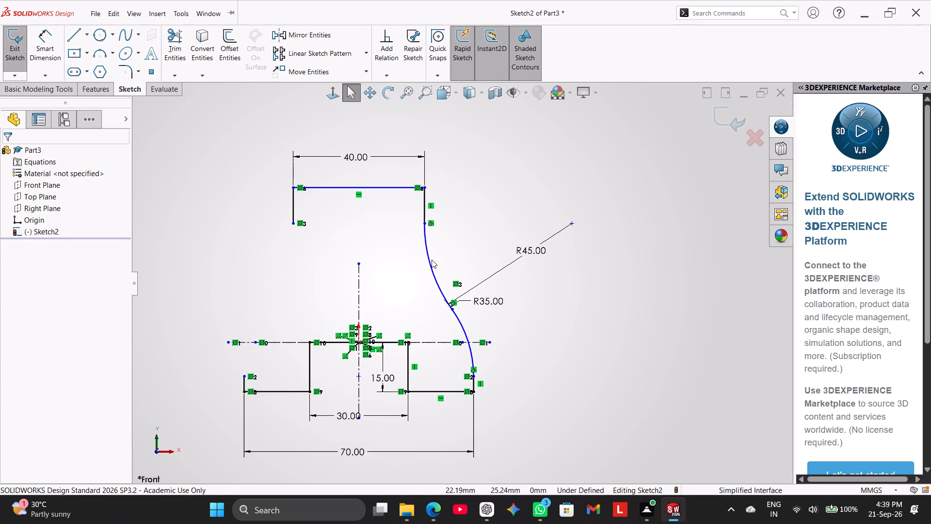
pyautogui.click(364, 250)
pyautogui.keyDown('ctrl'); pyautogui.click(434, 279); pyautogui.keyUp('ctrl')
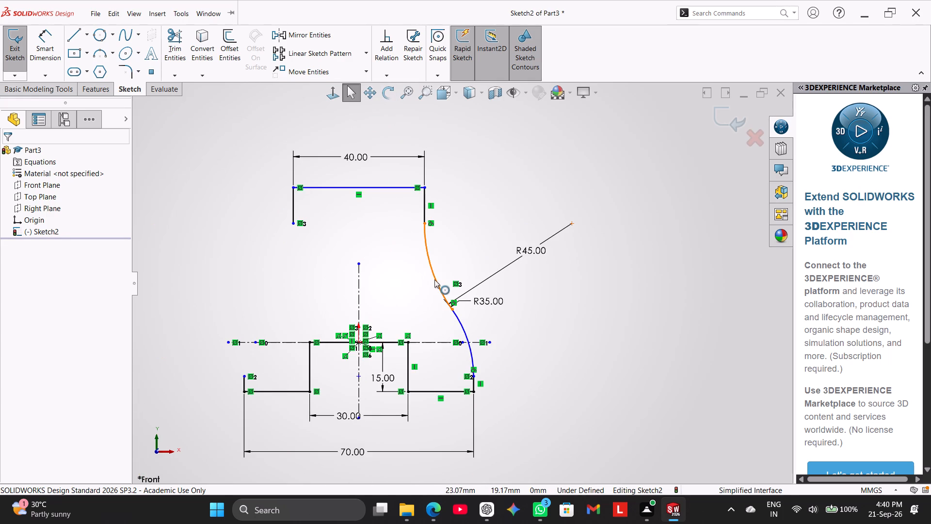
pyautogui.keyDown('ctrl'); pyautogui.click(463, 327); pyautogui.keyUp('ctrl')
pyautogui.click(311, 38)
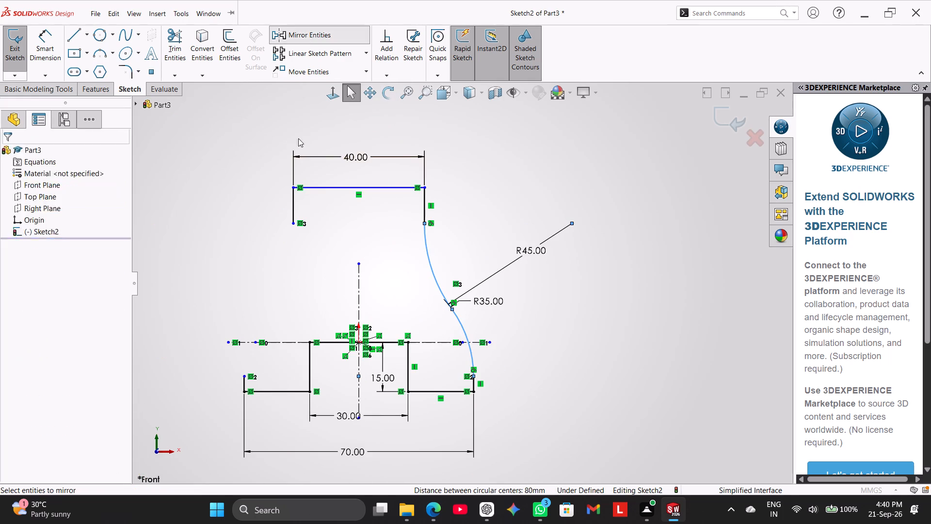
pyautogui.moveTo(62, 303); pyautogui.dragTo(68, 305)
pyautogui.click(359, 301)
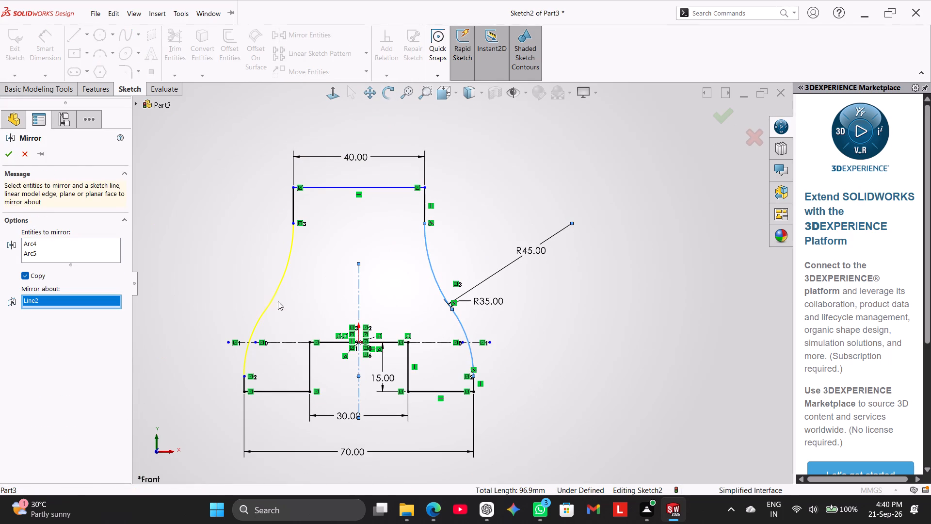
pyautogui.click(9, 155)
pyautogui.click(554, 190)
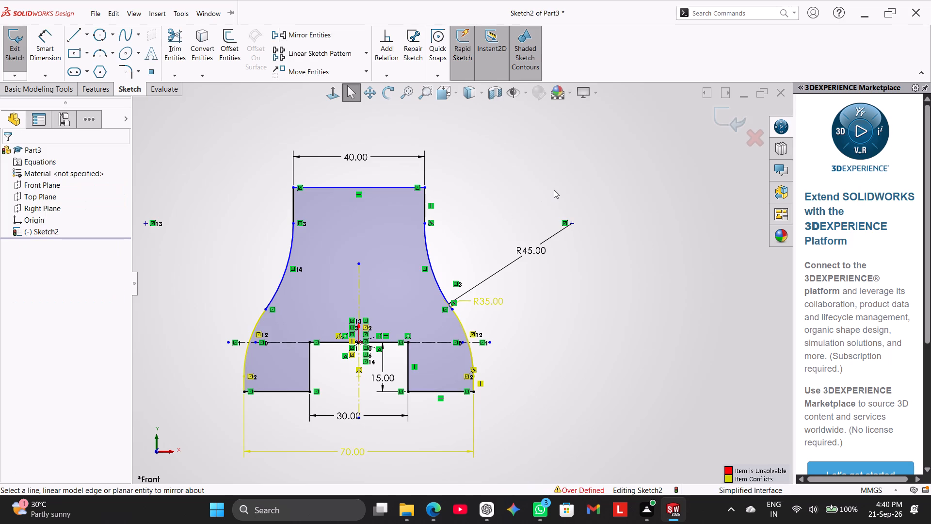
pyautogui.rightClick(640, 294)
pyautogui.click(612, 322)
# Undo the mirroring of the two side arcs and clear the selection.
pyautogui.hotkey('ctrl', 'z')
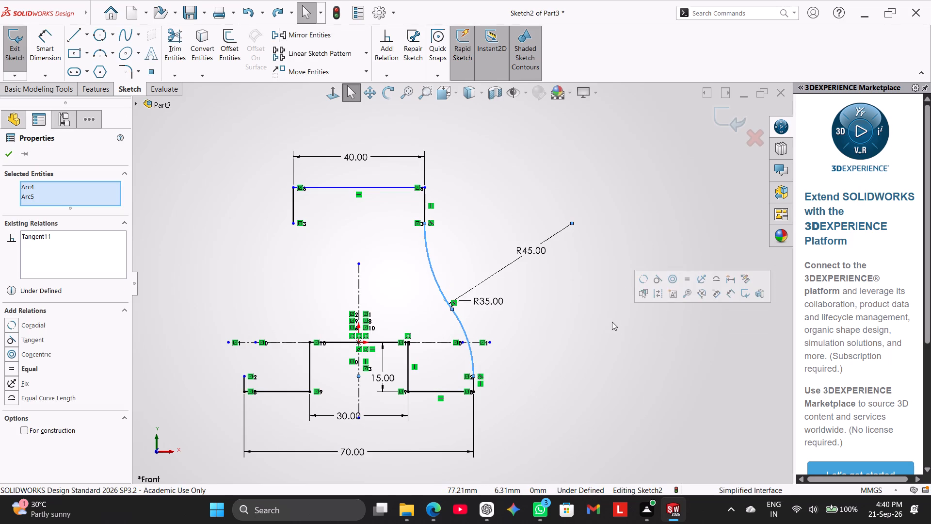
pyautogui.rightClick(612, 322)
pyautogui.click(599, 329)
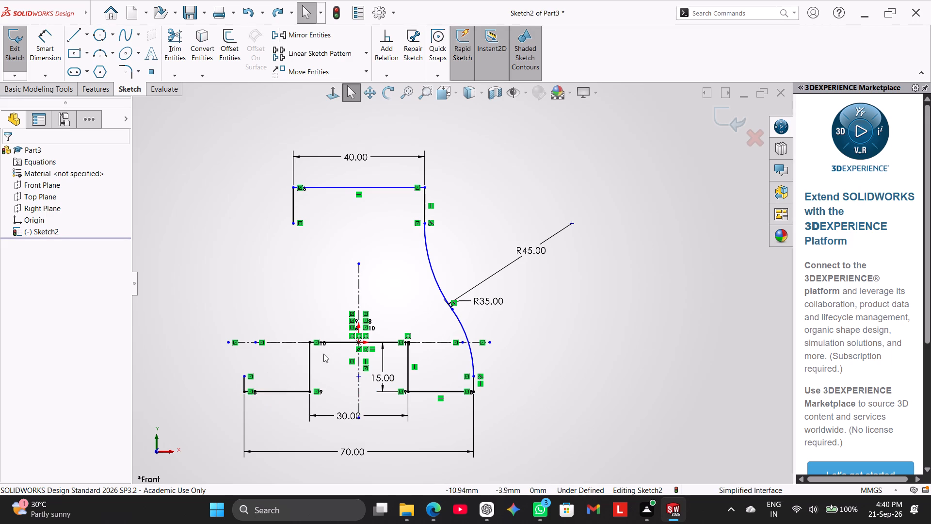
# Delete the notch's top line and the left half's bottom line, notch side and short outer vertical, including their attached dimensions.
pyautogui.rightClick(332, 343)
pyautogui.click(383, 475)
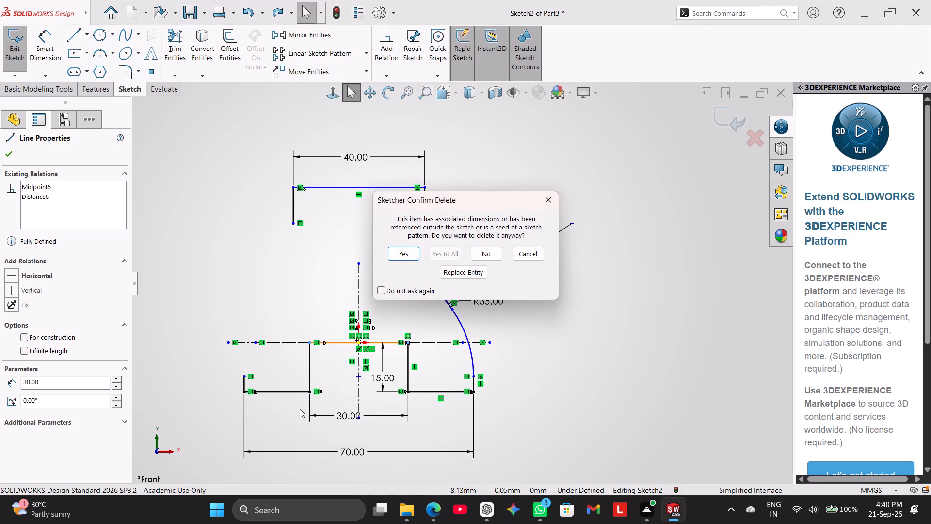
pyautogui.click(407, 257)
pyautogui.rightClick(289, 393)
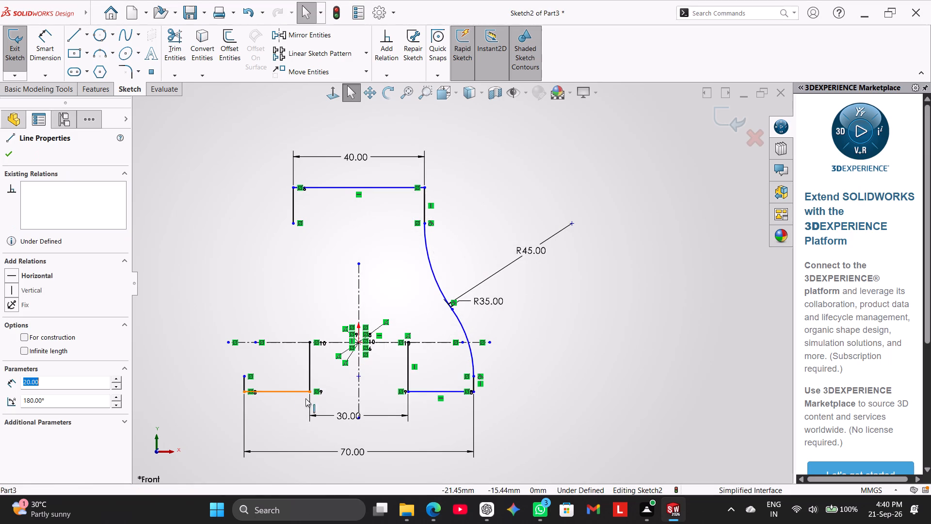
pyautogui.click(367, 474)
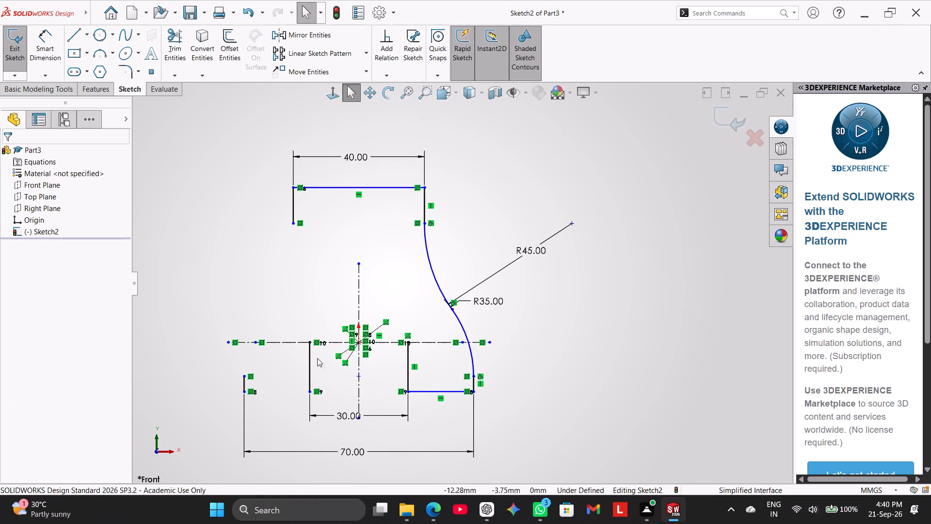
pyautogui.rightClick(309, 367)
pyautogui.click(370, 478)
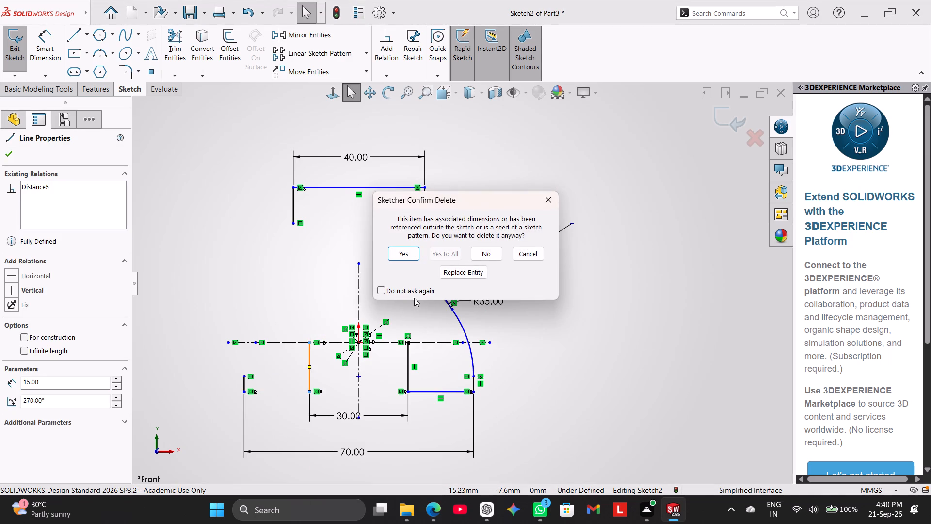
pyautogui.click(396, 254)
pyautogui.rightClick(246, 385)
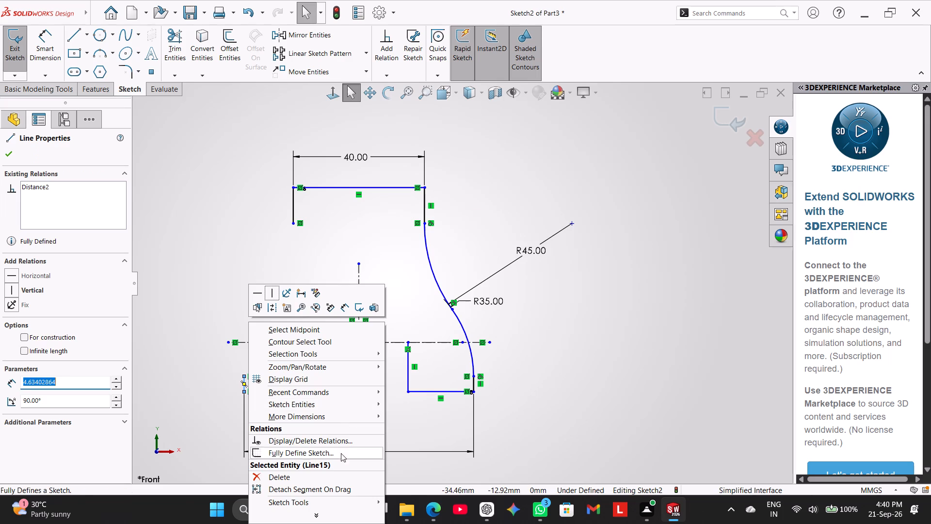
pyautogui.click(340, 473)
pyautogui.click(395, 251)
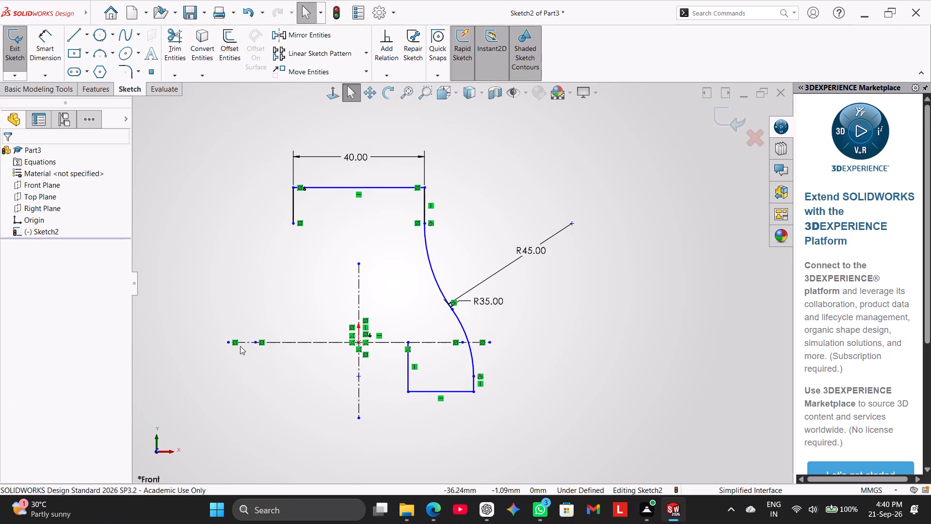
# Delete the mirrored duplicate of the horizontal centerline and the symmetric relation at its outer end.
pyautogui.rightClick(238, 341)
pyautogui.click(292, 478)
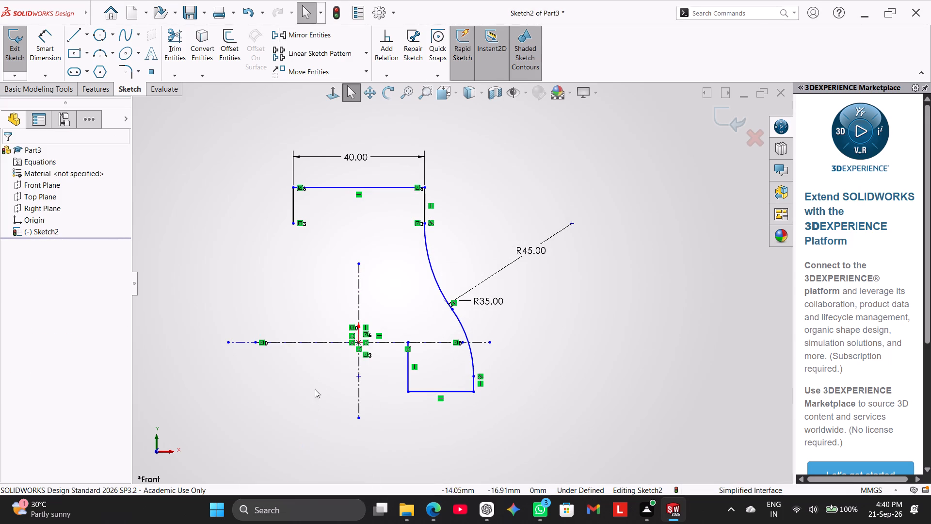
pyautogui.rightClick(246, 341)
pyautogui.click(289, 477)
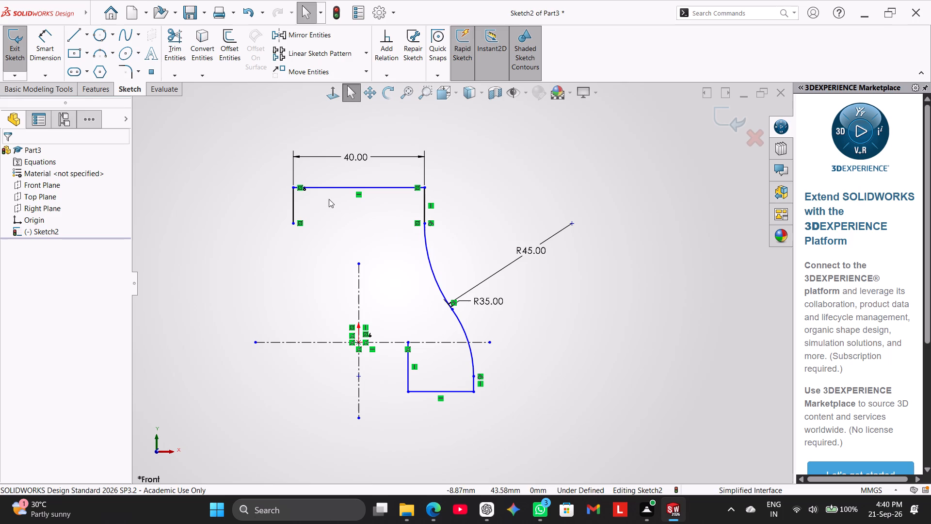
# Delete the left upper vertical line and the 40 mm top edge along with its dimension.
pyautogui.rightClick(295, 202)
pyautogui.click(354, 369)
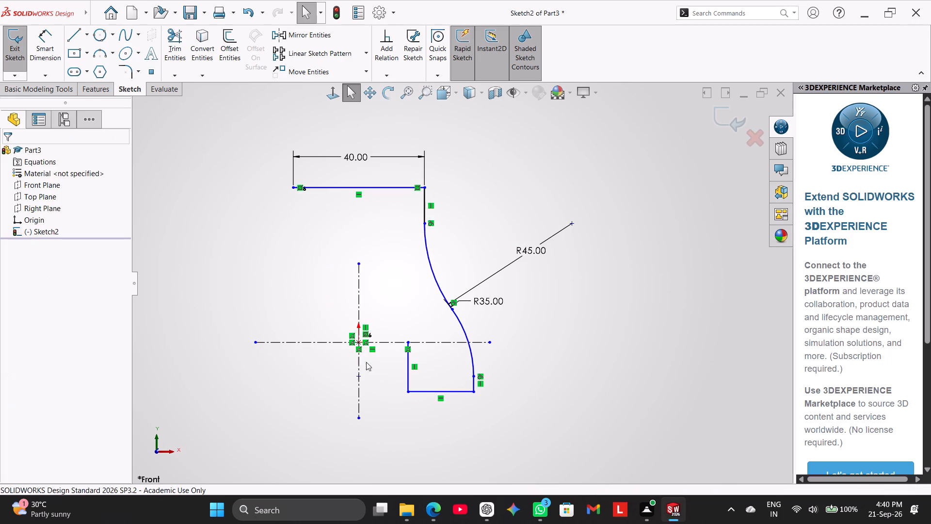
pyautogui.rightClick(363, 188)
pyautogui.click(402, 354)
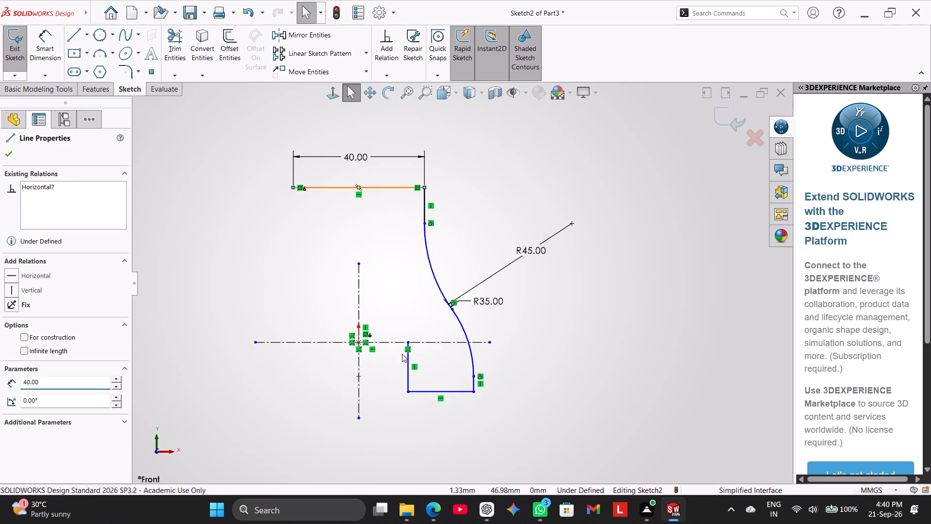
pyautogui.click(408, 250)
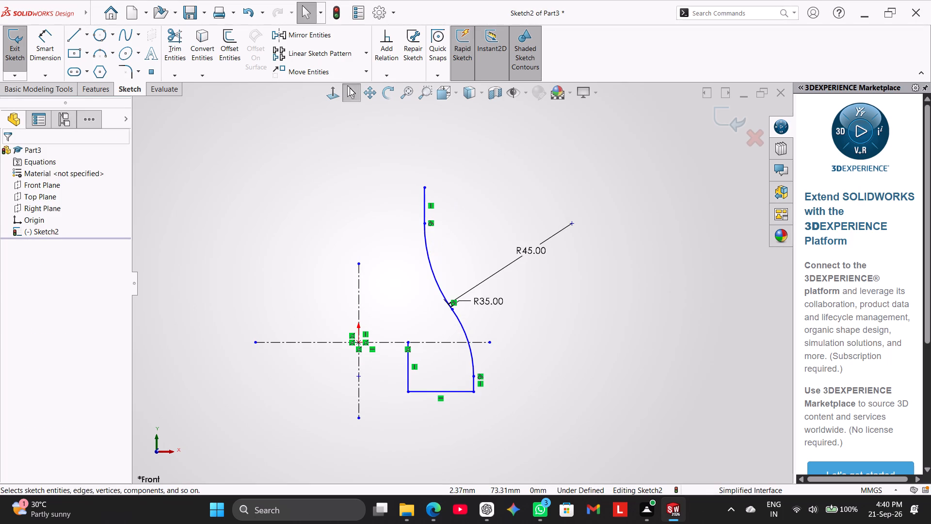
# Mirror the entire right half of the profile, four lines and two arcs, about the vertical centerline.
pyautogui.moveTo(361, 146); pyautogui.dragTo(542, 396)
pyautogui.click(325, 19)
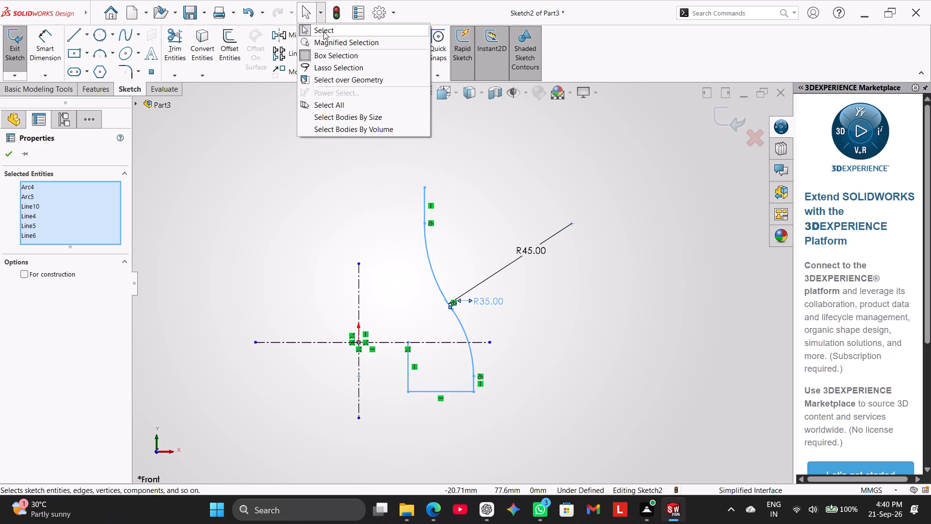
pyautogui.click(272, 39)
pyautogui.click(99, 345)
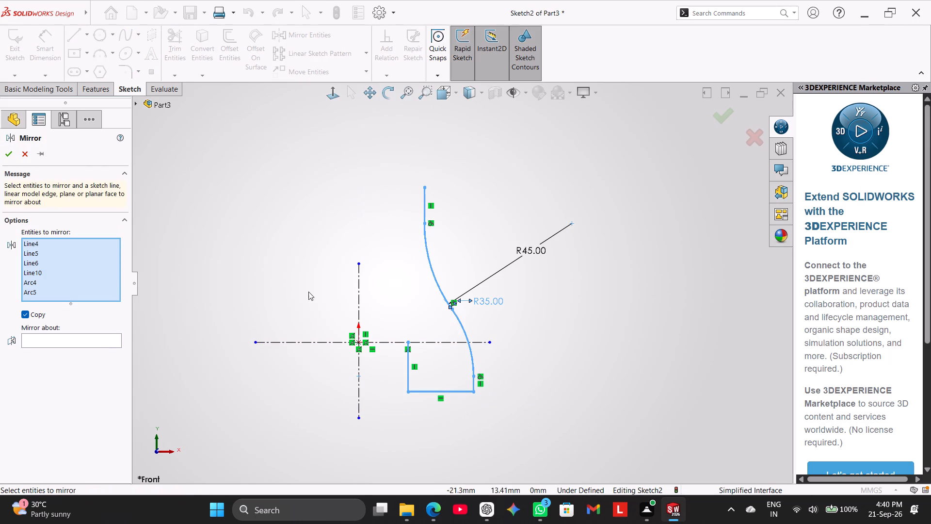
pyautogui.click(359, 294)
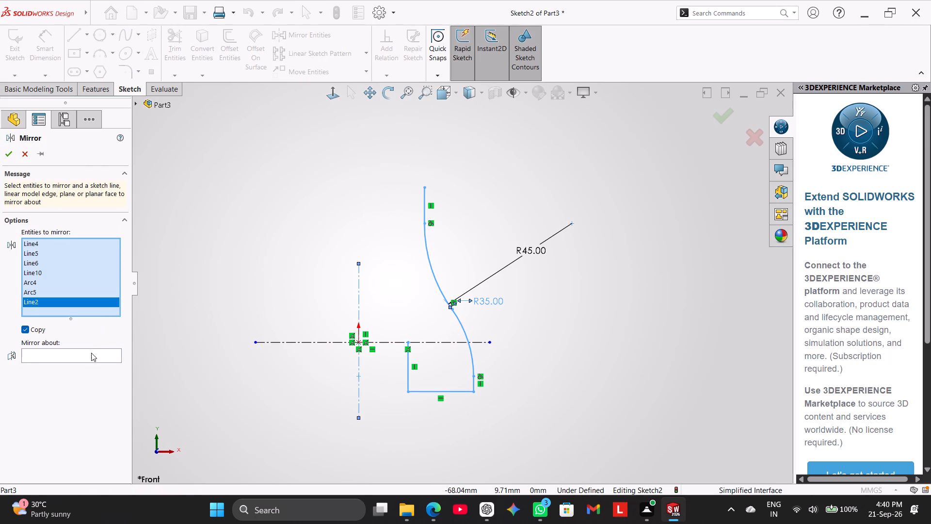
pyautogui.click(91, 353)
pyautogui.click(358, 297)
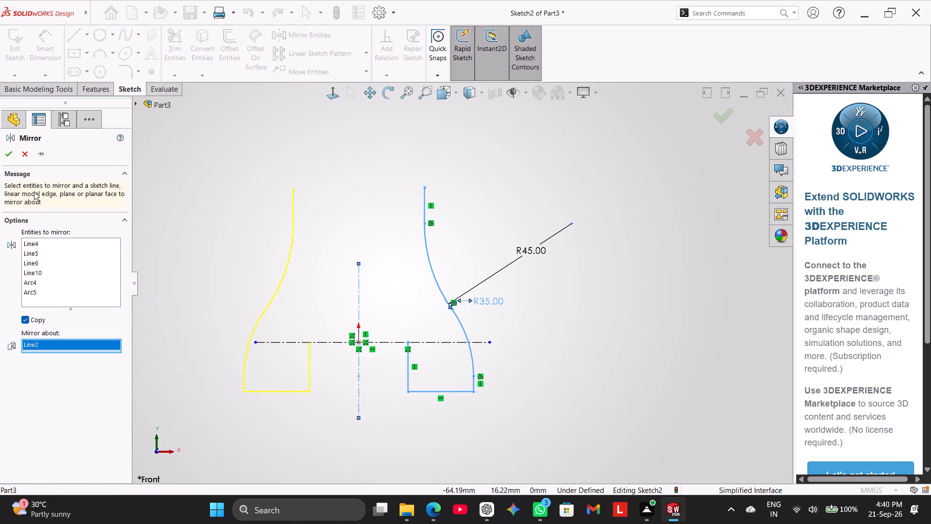
pyautogui.click(14, 158)
pyautogui.click(266, 466)
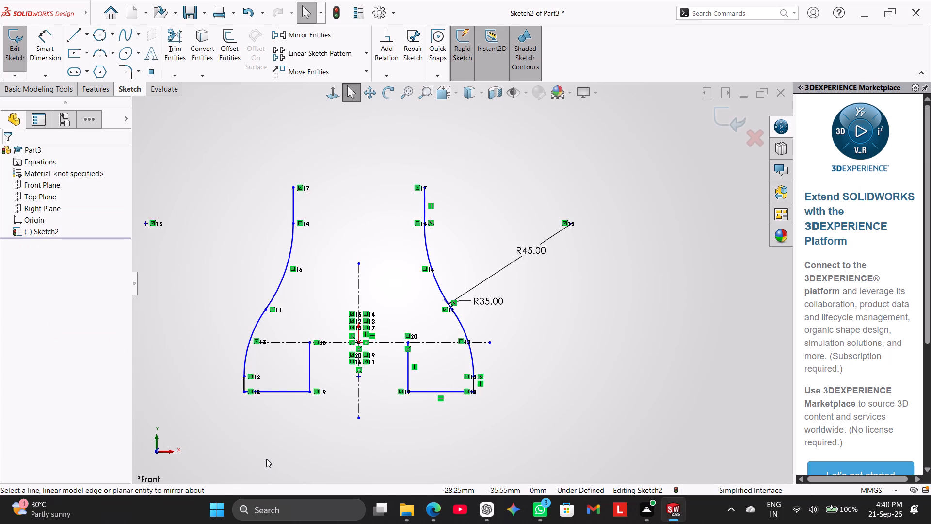
# Draw a 40 mm horizontal line joining the upper ends of the two halves to close the profile's top.
pyautogui.click(74, 31)
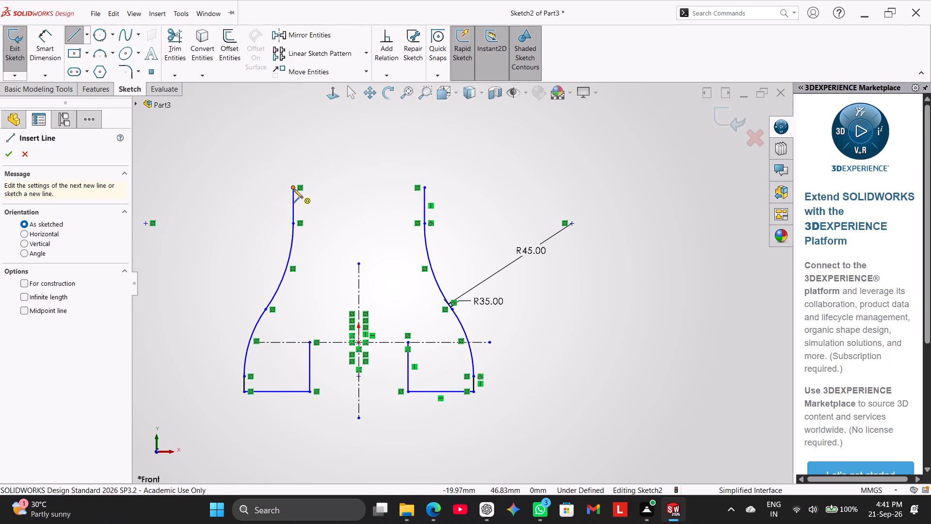
pyautogui.click(294, 189)
pyautogui.click(424, 186)
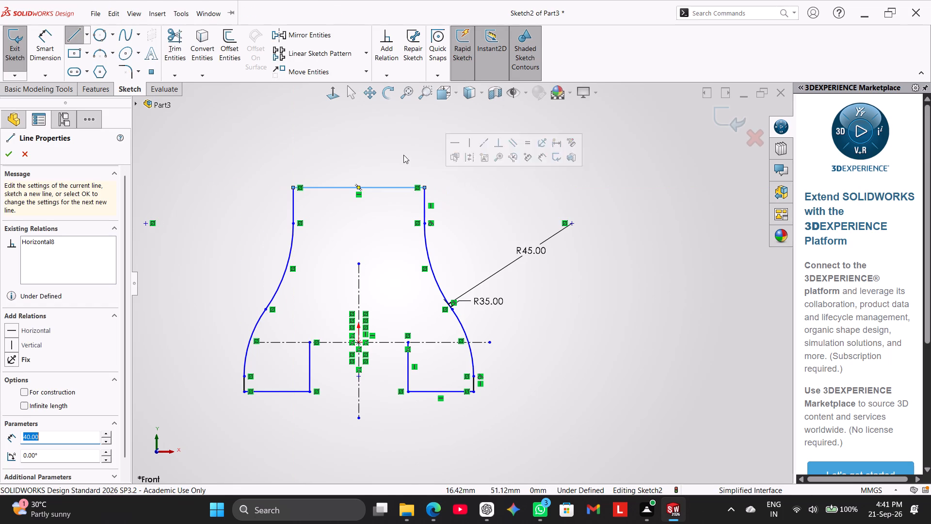
pyautogui.rightClick(395, 133)
pyautogui.click(424, 142)
# Draw a 30 mm horizontal line joining the upper ends of the notch's two vertical sides.
pyautogui.click(67, 37)
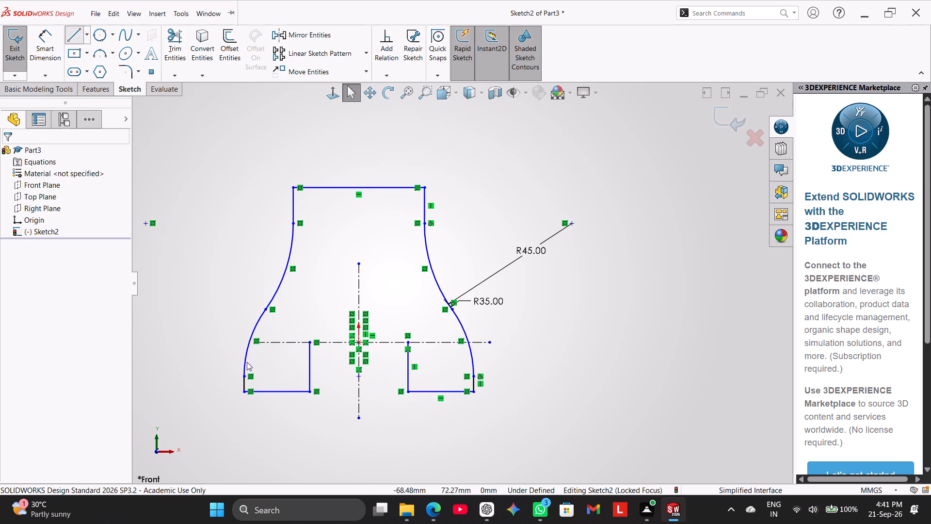
pyautogui.click(309, 342)
pyautogui.click(410, 343)
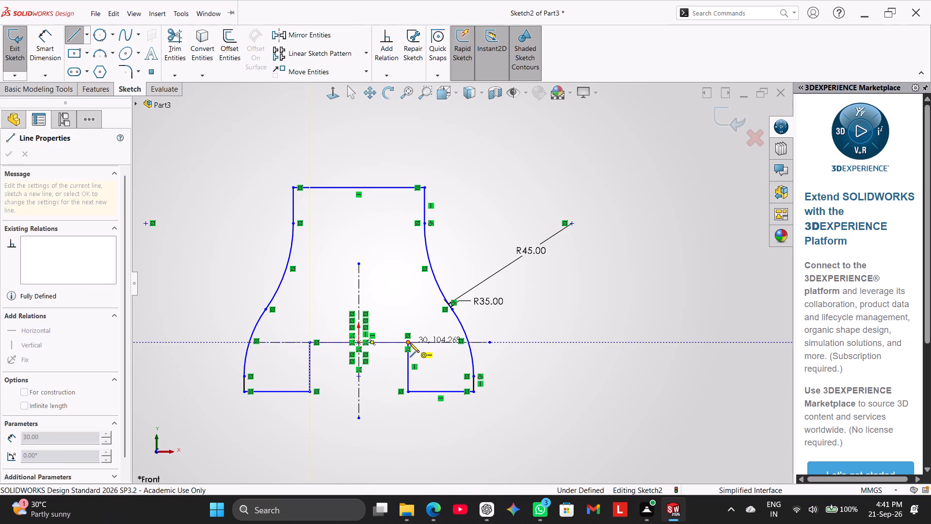
pyautogui.rightClick(395, 264)
pyautogui.click(416, 266)
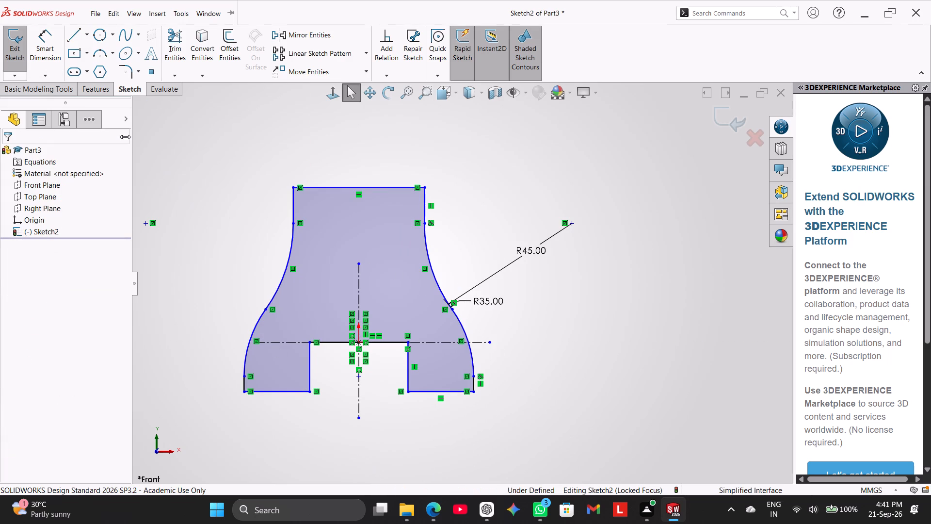
# Dimension the notch depth between its top line and the right bottom edge as 15 mm.
pyautogui.click(50, 55)
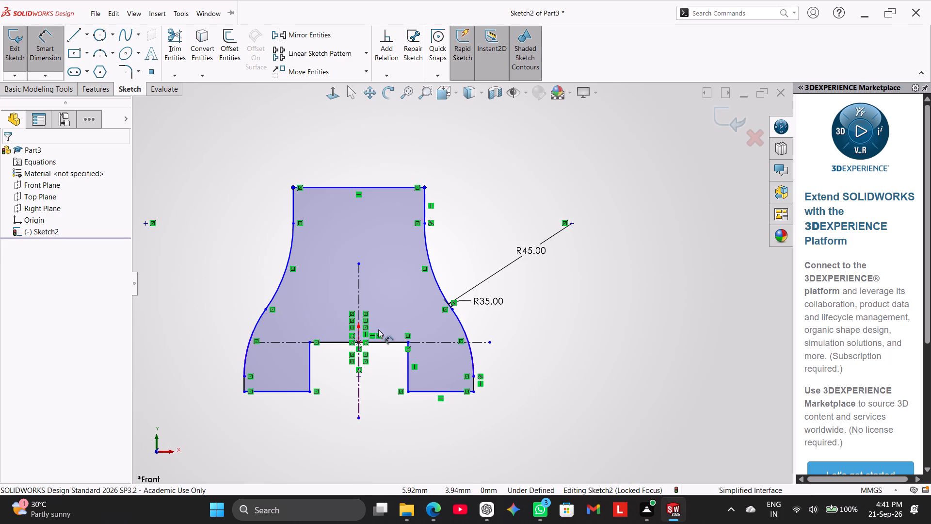
pyautogui.click(393, 341)
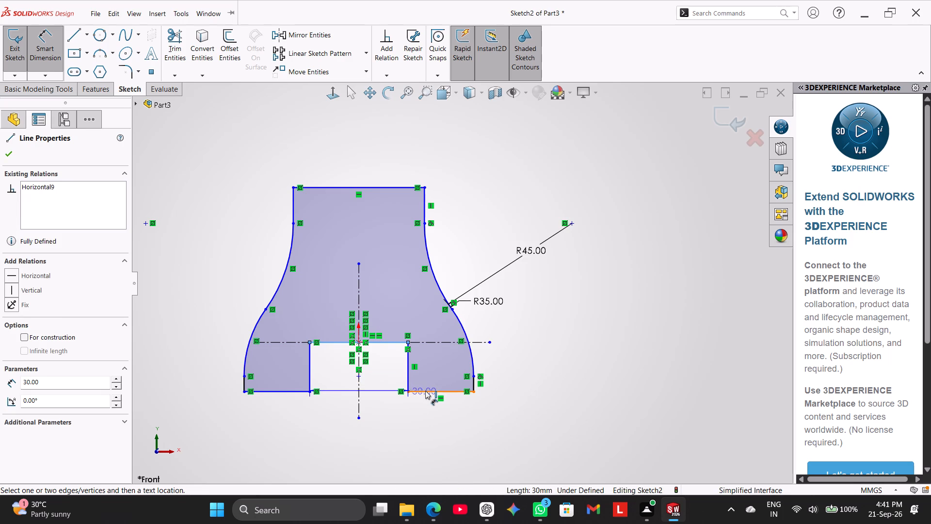
pyautogui.click(425, 391)
pyautogui.click(383, 376)
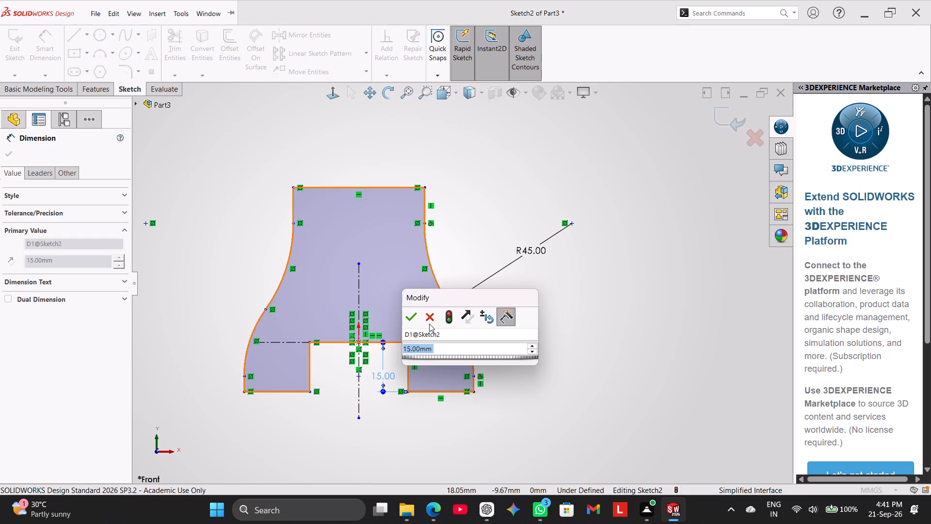
pyautogui.click(414, 315)
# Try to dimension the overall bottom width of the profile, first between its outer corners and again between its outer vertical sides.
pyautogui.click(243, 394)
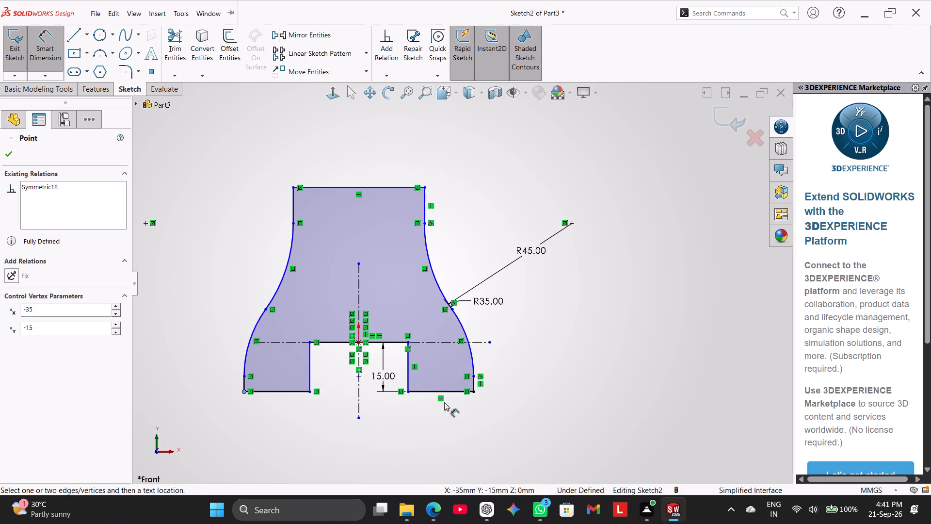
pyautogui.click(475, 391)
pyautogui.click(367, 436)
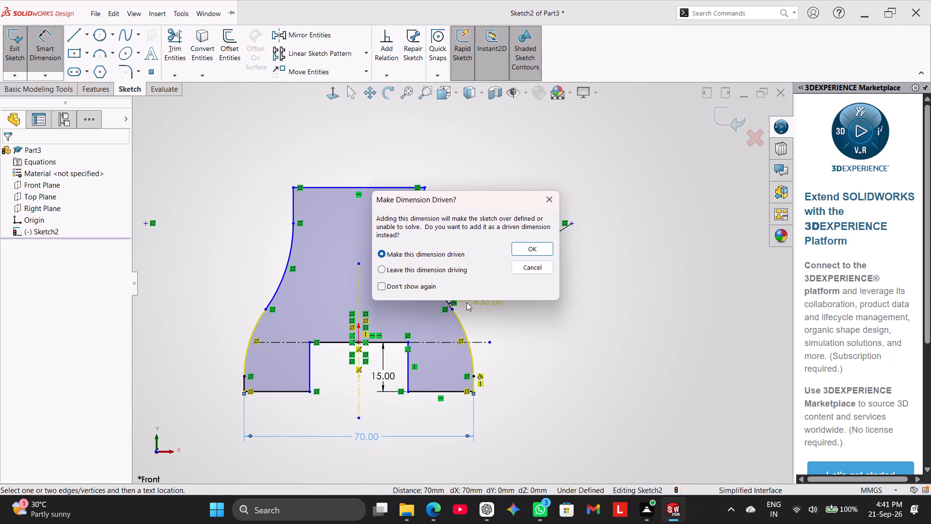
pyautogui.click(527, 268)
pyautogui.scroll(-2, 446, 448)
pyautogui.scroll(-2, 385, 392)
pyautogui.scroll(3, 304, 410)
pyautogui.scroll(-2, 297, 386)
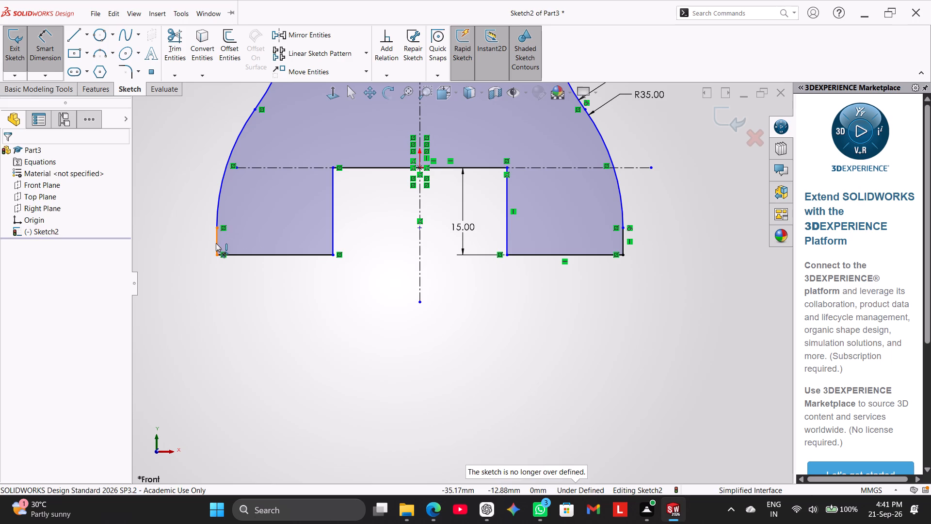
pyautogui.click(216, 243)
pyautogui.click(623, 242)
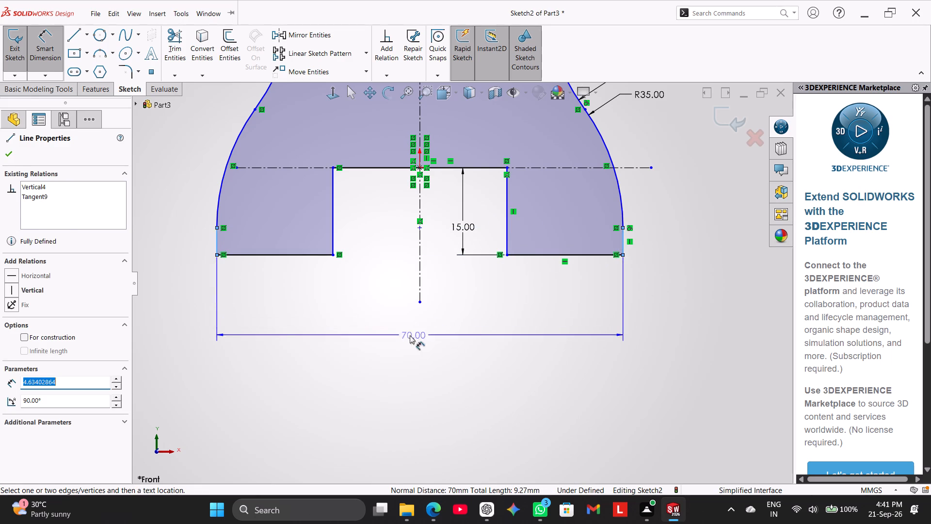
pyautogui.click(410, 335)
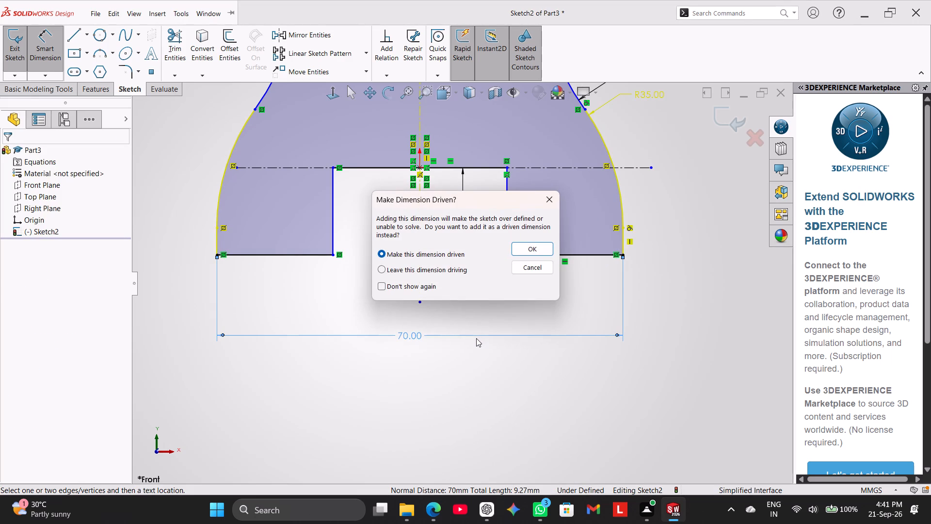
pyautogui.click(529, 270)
# Dimension the notch width between its two vertical sides below the horizontal centerline.
pyautogui.scroll(2, 443, 391)
pyautogui.scroll(1, 492, 188)
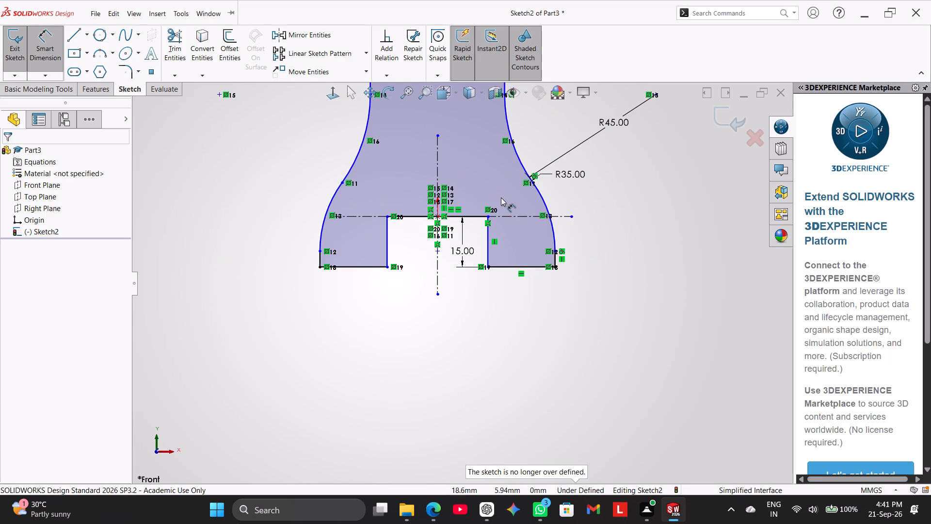
pyautogui.click(386, 245)
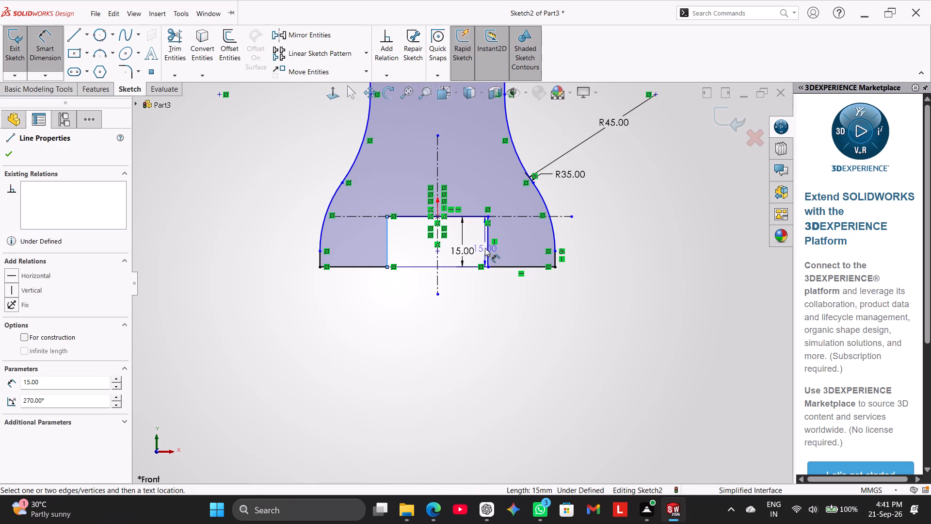
pyautogui.click(487, 250)
pyautogui.click(437, 302)
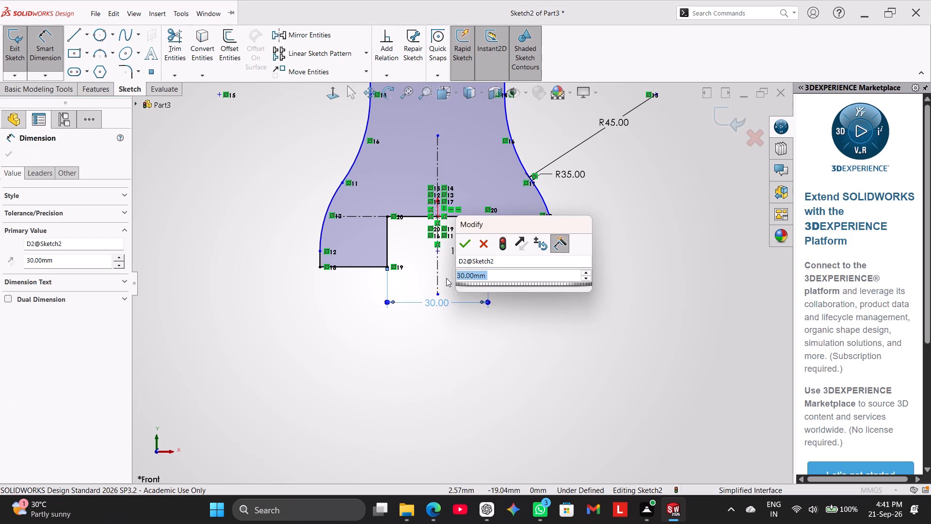
pyautogui.click(464, 247)
pyautogui.scroll(2, 469, 318)
pyautogui.click(465, 316)
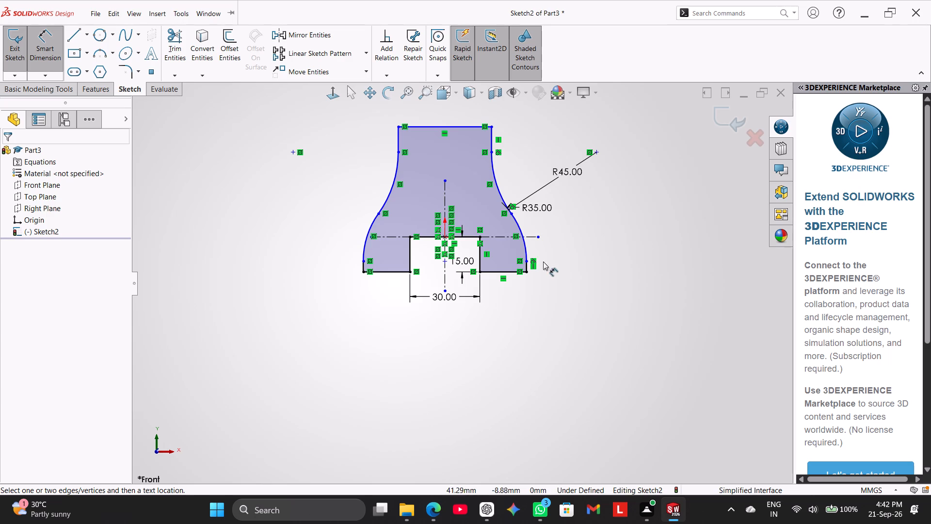
# Dimension the profile's lower right outer vertical line and set its length to 17 mm.
pyautogui.scroll(-7, 544, 265)
pyautogui.click(433, 267)
pyautogui.click(488, 263)
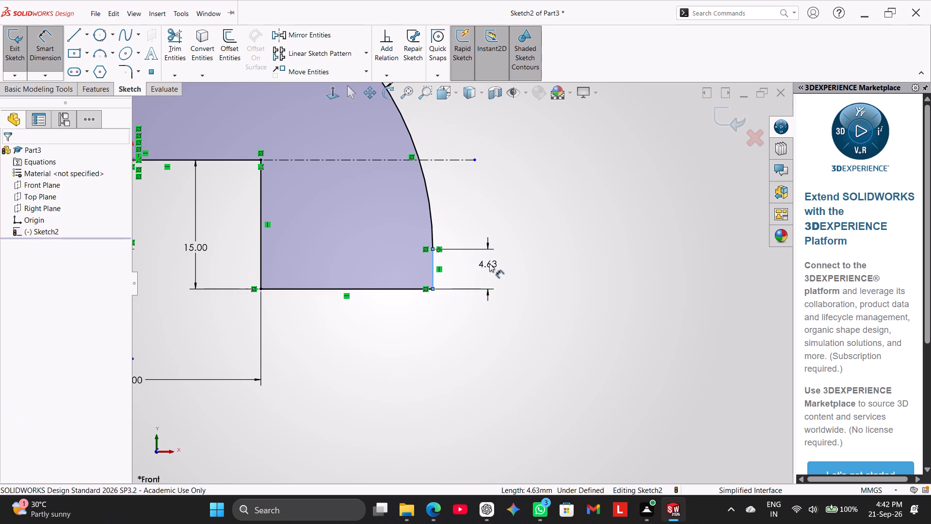
pyautogui.write('17')
pyautogui.press('Return')
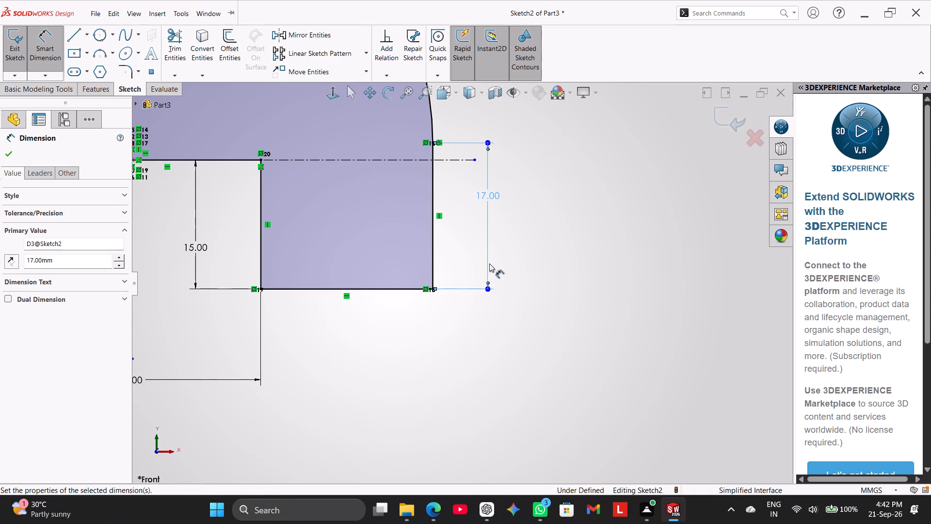
pyautogui.scroll(6, 520, 271)
pyautogui.rightClick(600, 178)
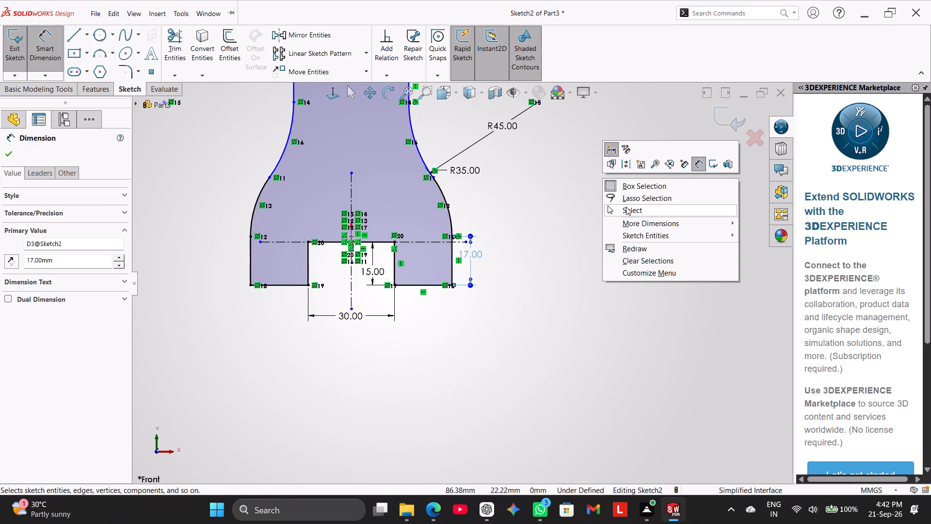
pyautogui.click(626, 207)
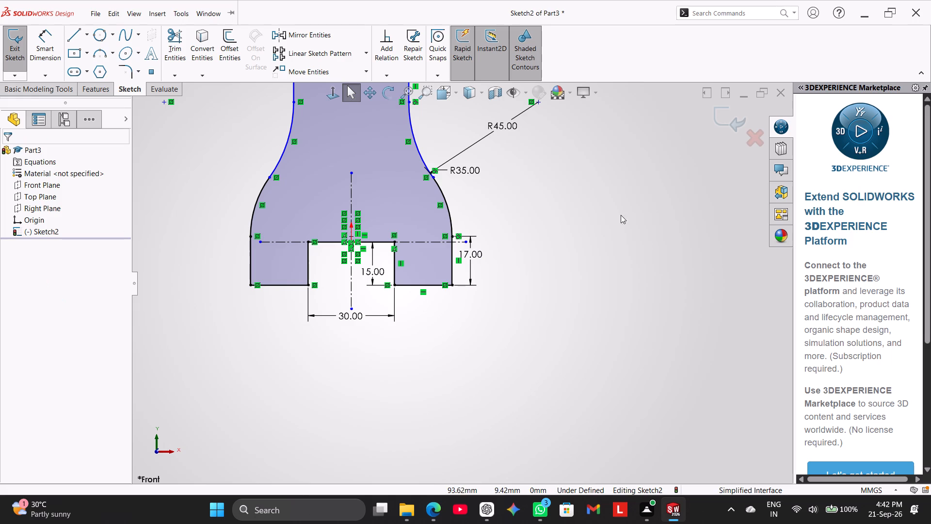
# Dimension the length of the horizontal line that closes the profile's top.
pyautogui.scroll(1, 604, 211)
pyautogui.scroll(-1, 528, 159)
pyautogui.scroll(-3, 422, 116)
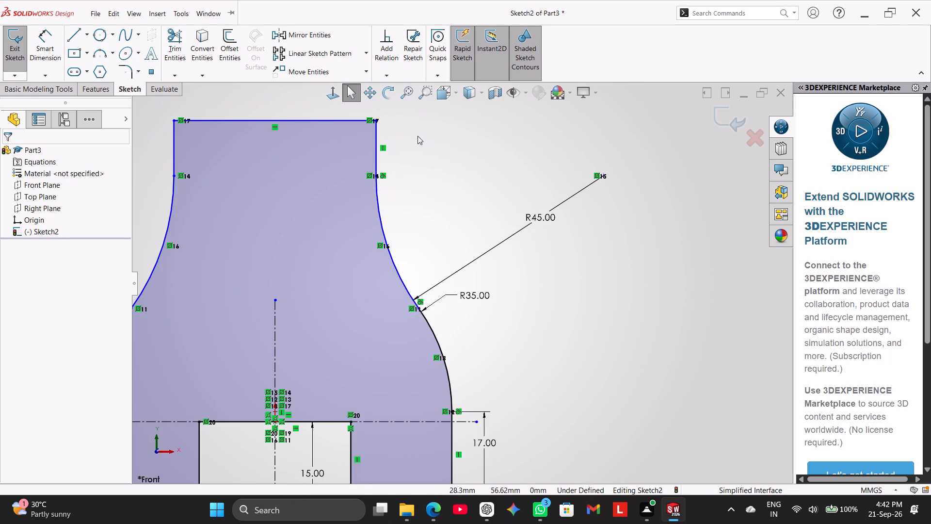
pyautogui.click(57, 37)
pyautogui.scroll(2, 262, 155)
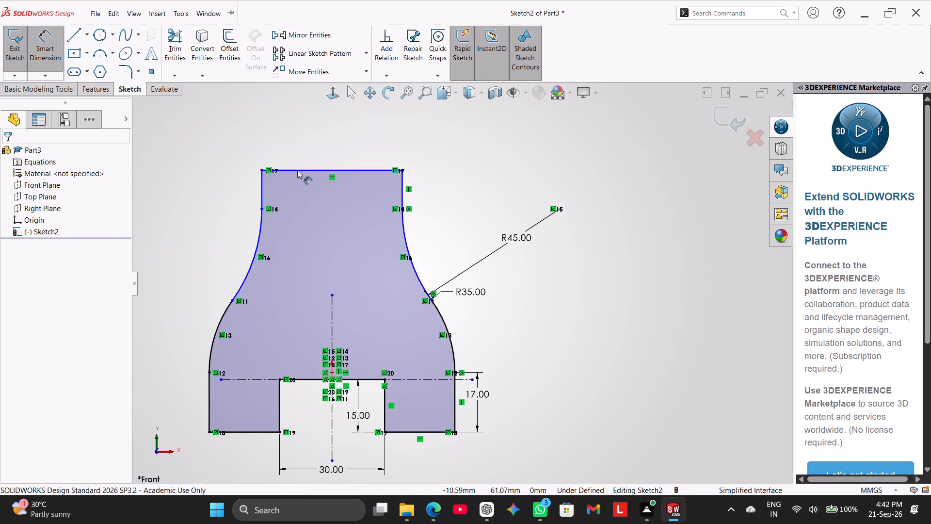
pyautogui.click(297, 170)
pyautogui.click(321, 141)
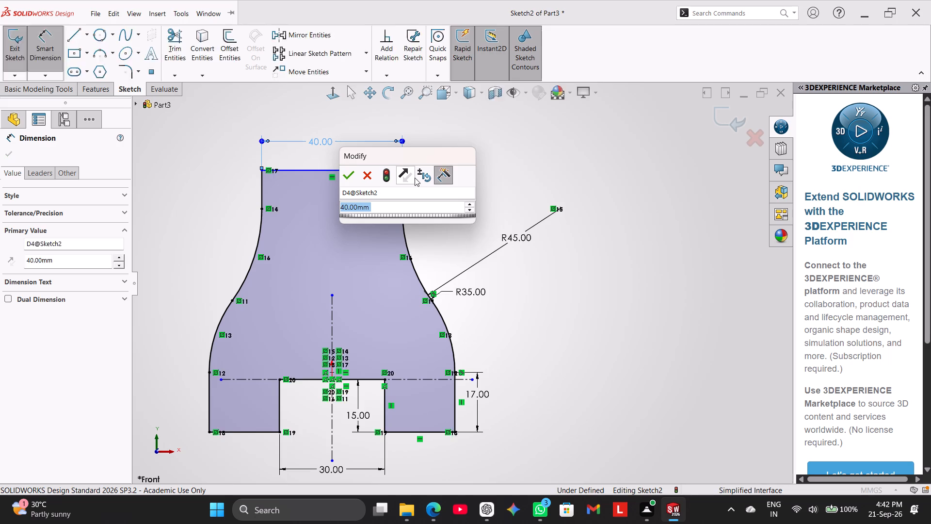
pyautogui.click(353, 168)
pyautogui.rightClick(498, 152)
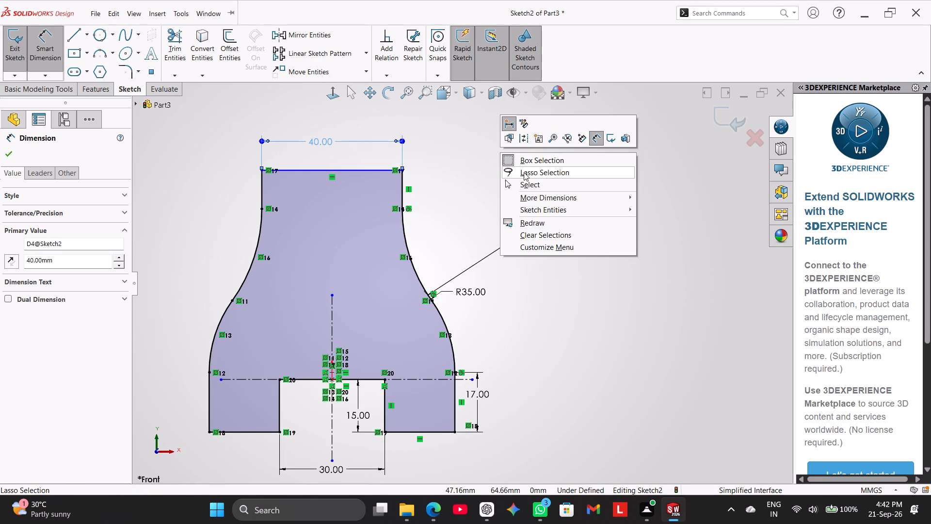
pyautogui.click(528, 181)
# Dimension the length of the short vertical line at the profile's upper right, above the R45 arc.
pyautogui.click(41, 40)
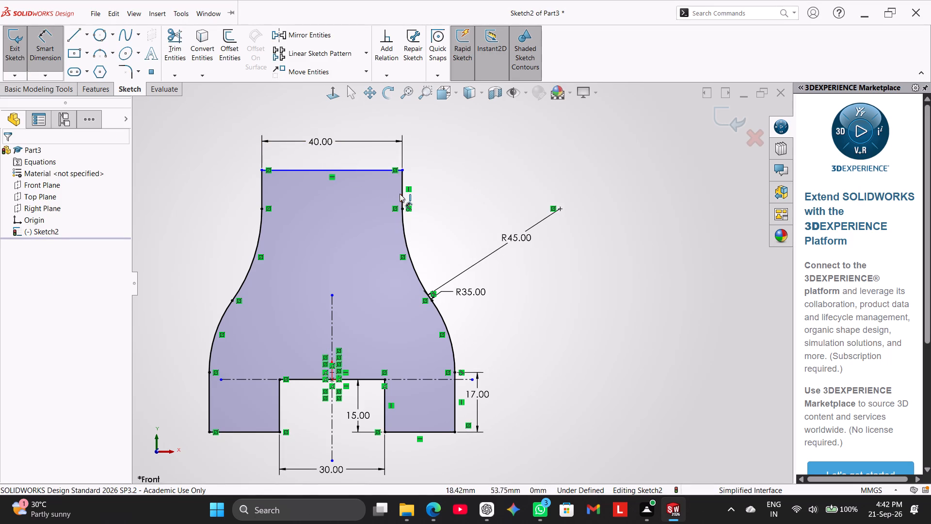
pyautogui.click(401, 196)
pyautogui.click(444, 195)
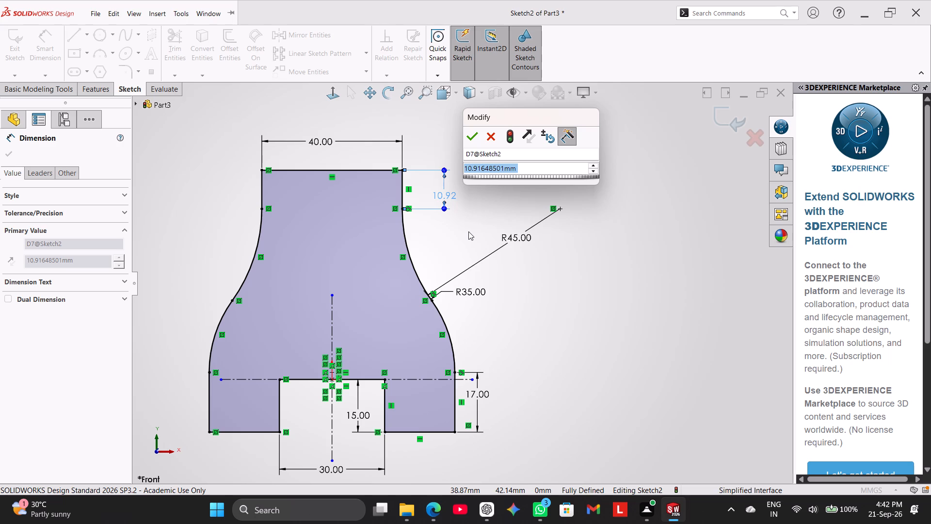
pyautogui.click(475, 139)
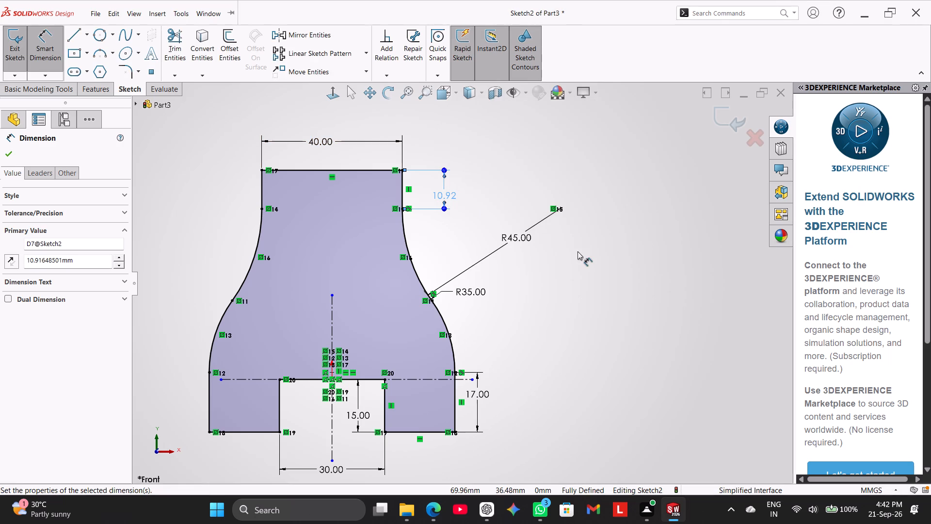
pyautogui.rightClick(578, 251)
pyautogui.click(604, 285)
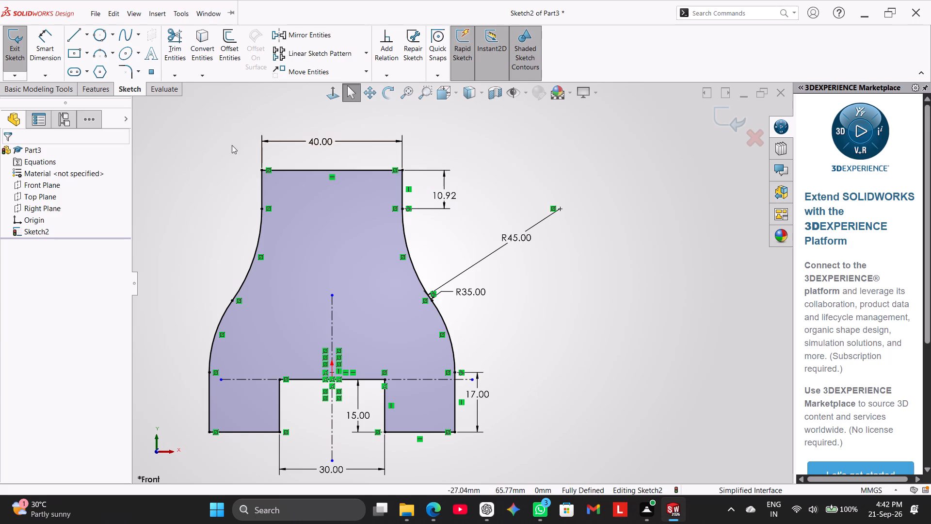
# Extrude the notched profile sketch as a blind boss with a depth of 5 mm.
pyautogui.click(108, 83)
pyautogui.click(9, 58)
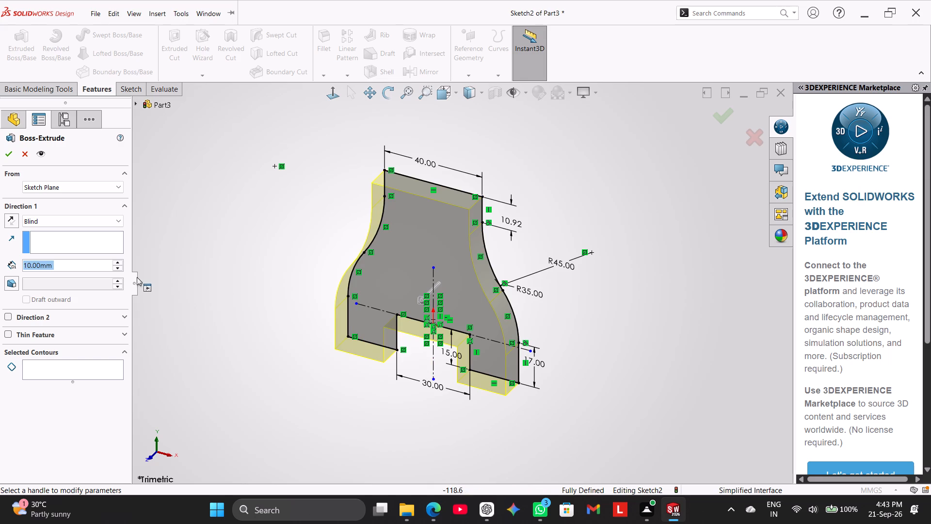
pyautogui.click(89, 264)
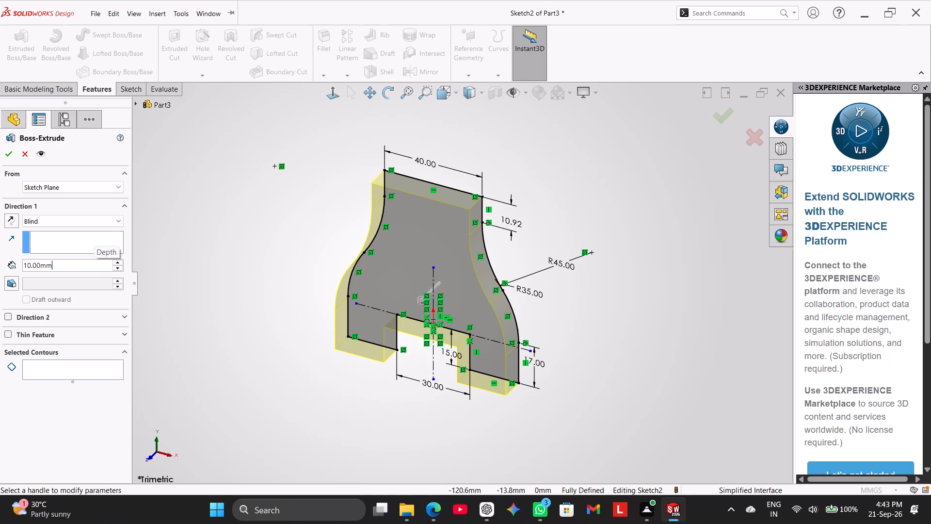
pyautogui.press('5')
pyautogui.press('BackSpace')
pyautogui.press('BackSpace')
pyautogui.press('BackSpace')
pyautogui.press('BackSpace')
pyautogui.press('BackSpace')
pyautogui.press('BackSpace')
pyautogui.press('BackSpace')
pyautogui.press('BackSpace')
pyautogui.press('BackSpace')
pyautogui.press('BackSpace')
pyautogui.press('BackSpace')
pyautogui.press('BackSpace')
pyautogui.press('BackSpace')
pyautogui.press('BackSpace')
pyautogui.press('BackSpace')
pyautogui.press('BackSpace')
pyautogui.press('BackSpace')
pyautogui.press('BackSpace')
pyautogui.press('BackSpace')
pyautogui.press('BackSpace')
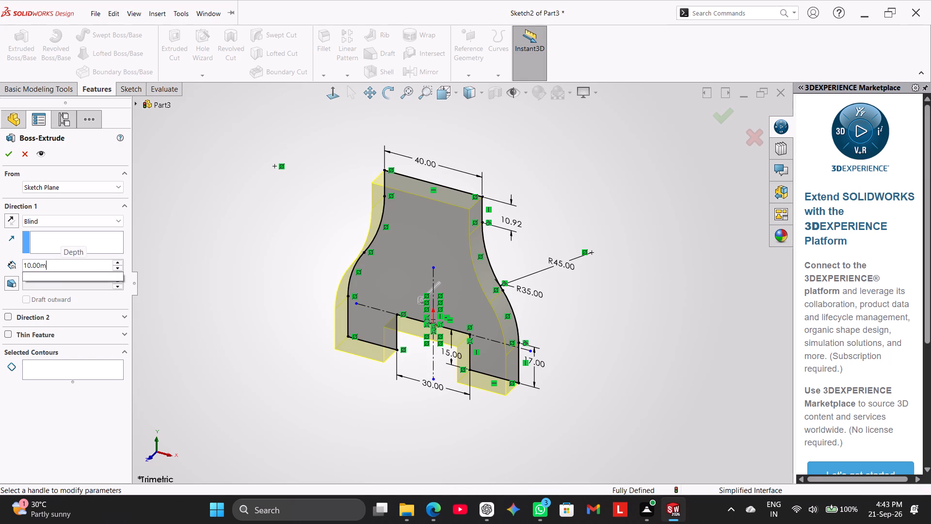
pyautogui.press('5')
pyautogui.press('Return')
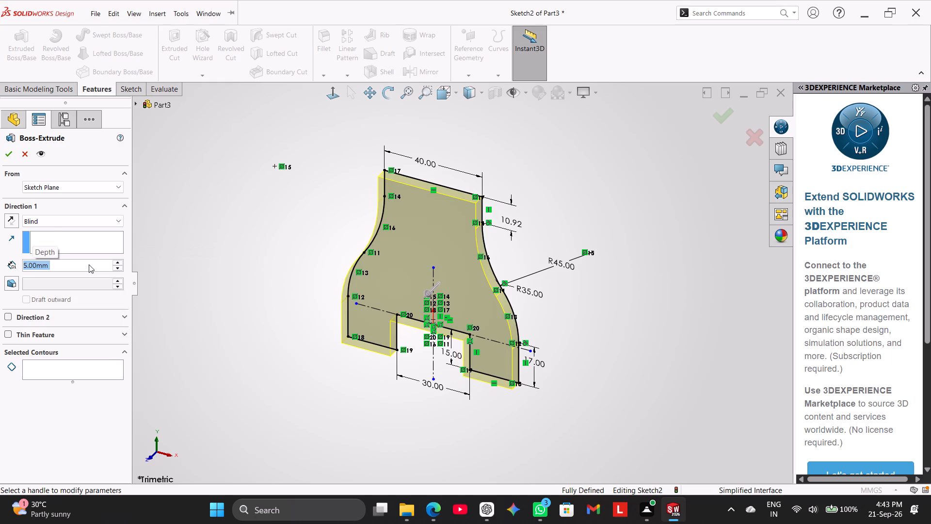
pyautogui.click(3, 155)
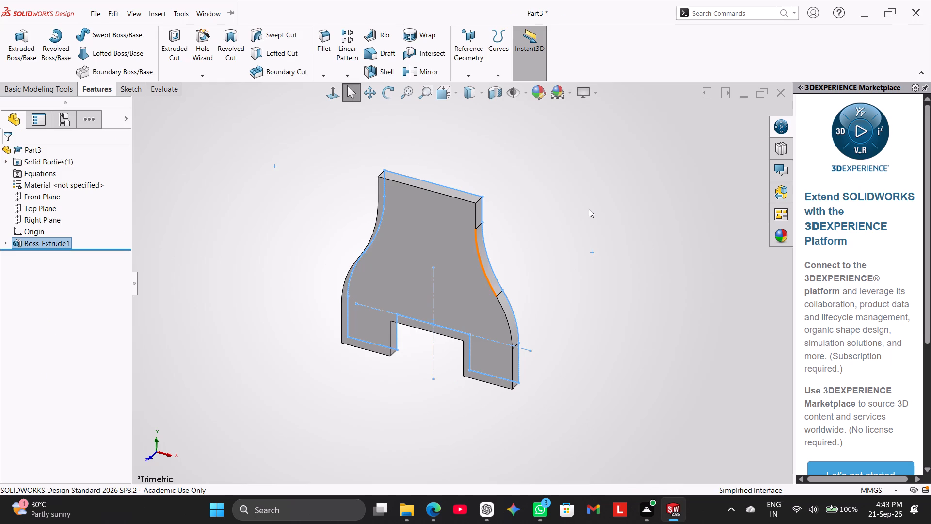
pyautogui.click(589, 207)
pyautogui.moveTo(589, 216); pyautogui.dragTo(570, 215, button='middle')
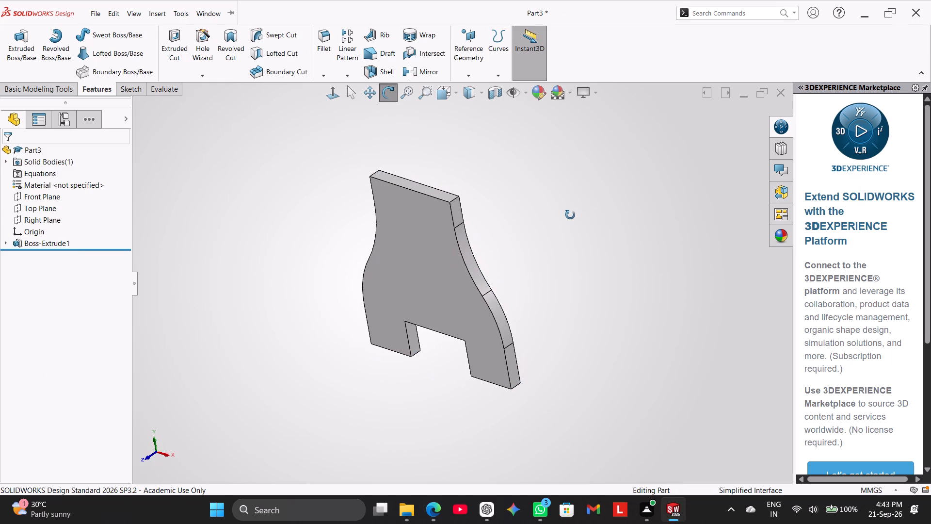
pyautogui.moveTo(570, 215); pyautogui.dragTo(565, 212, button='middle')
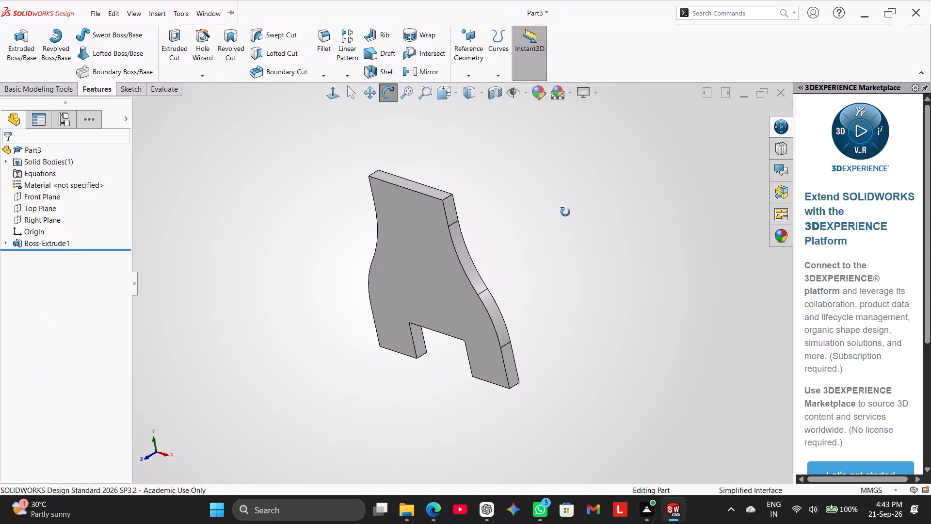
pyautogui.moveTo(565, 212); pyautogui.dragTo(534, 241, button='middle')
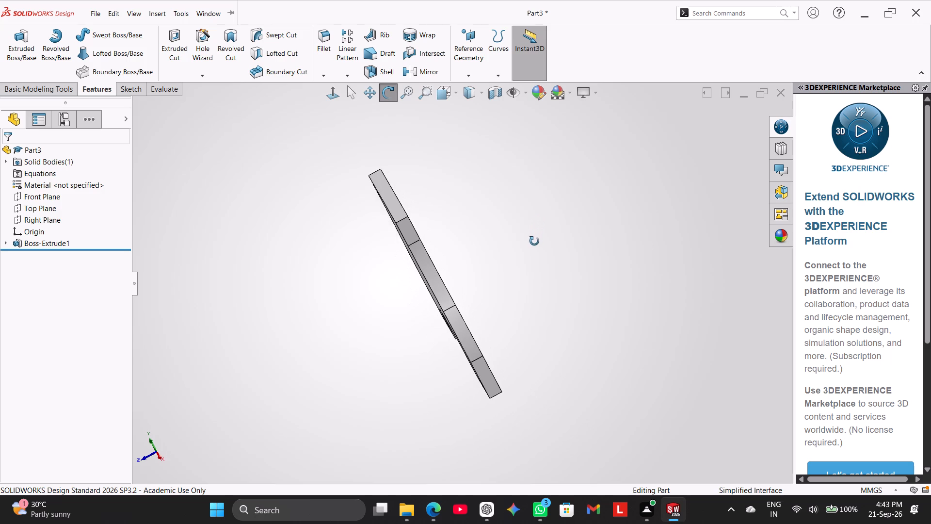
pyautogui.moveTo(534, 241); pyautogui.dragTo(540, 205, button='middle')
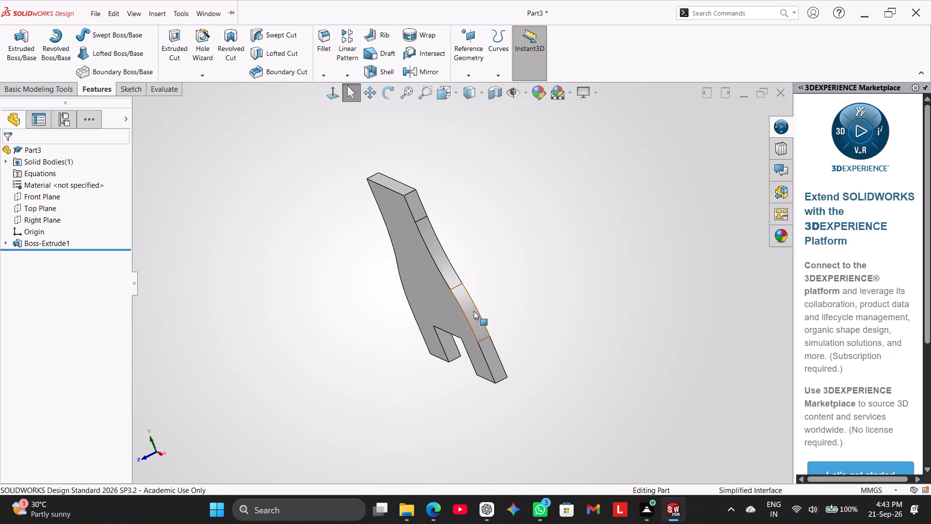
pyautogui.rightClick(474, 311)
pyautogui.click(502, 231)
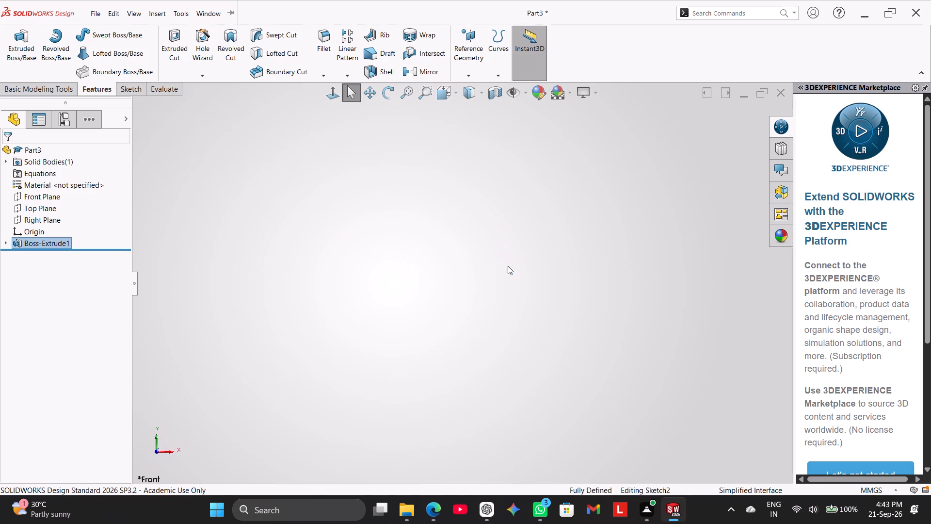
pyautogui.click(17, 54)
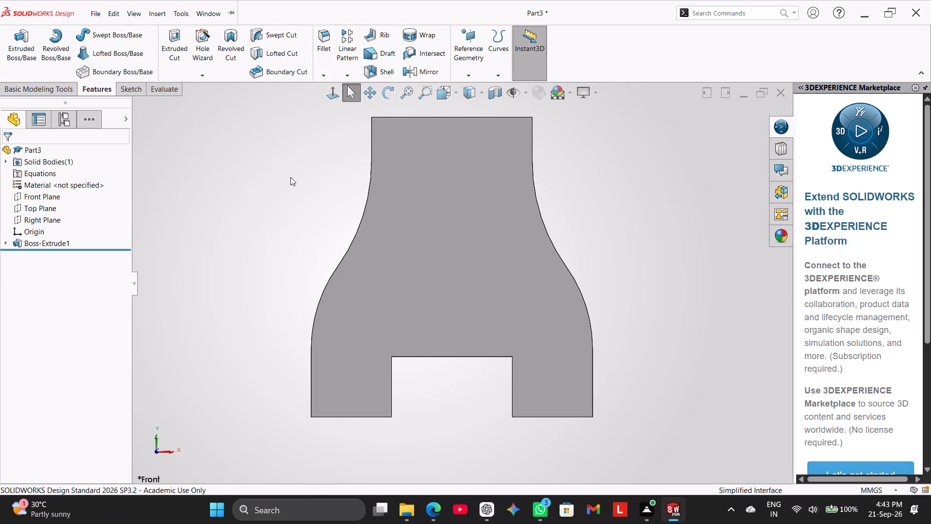
# Start a sketch on the flat outer side face of the extruded plate's lower right leg.
pyautogui.moveTo(285, 229); pyautogui.dragTo(193, 232, button='middle')
pyautogui.rightClick(469, 366)
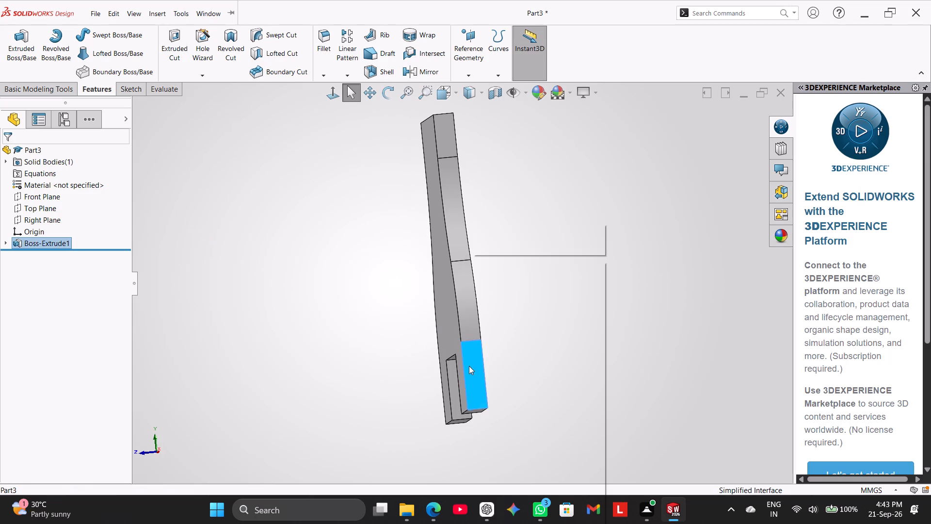
pyautogui.click(497, 251)
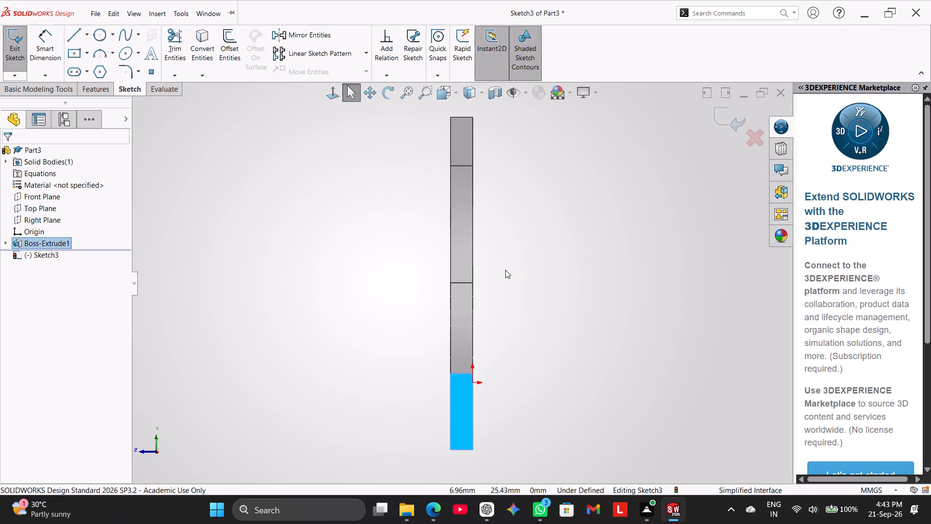
pyautogui.click(515, 274)
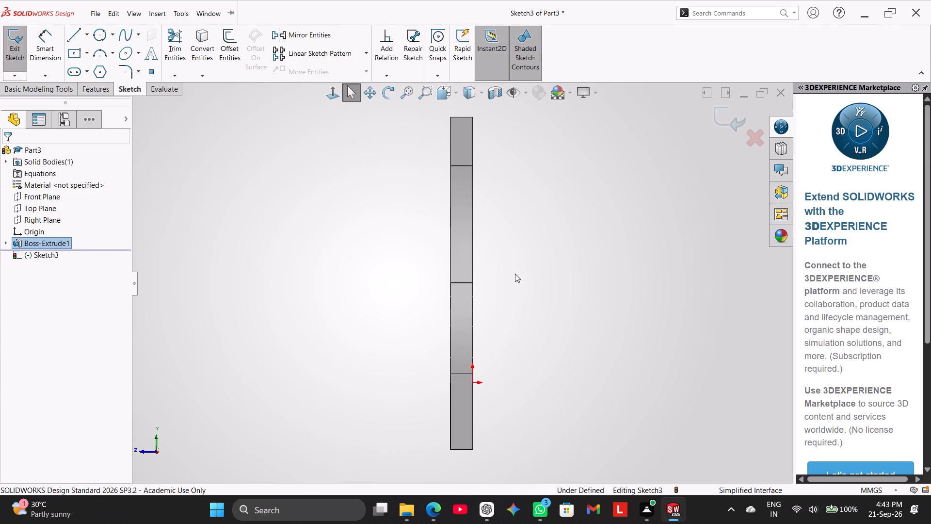
# Undo the start of the sketch on the plate's side face.
pyautogui.moveTo(346, 311); pyautogui.dragTo(430, 317, button='middle')
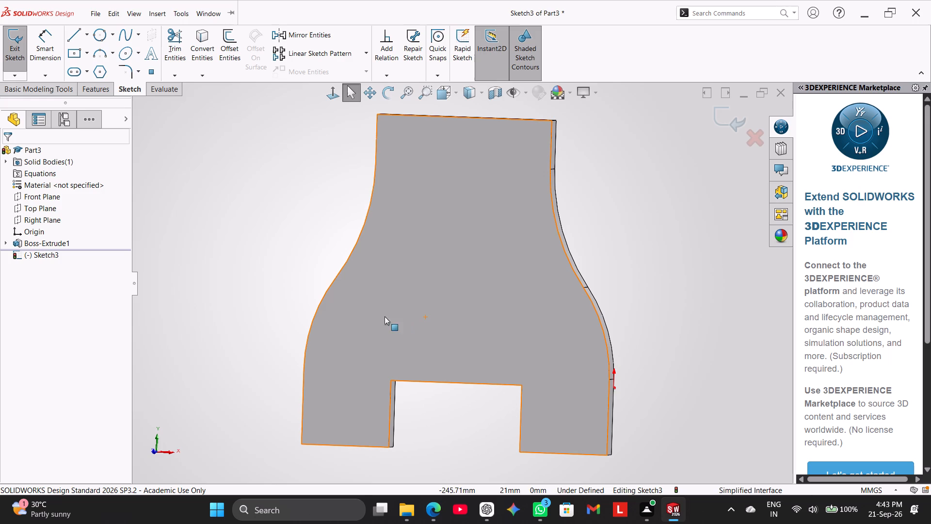
pyautogui.hotkey('ctrl', 'z')
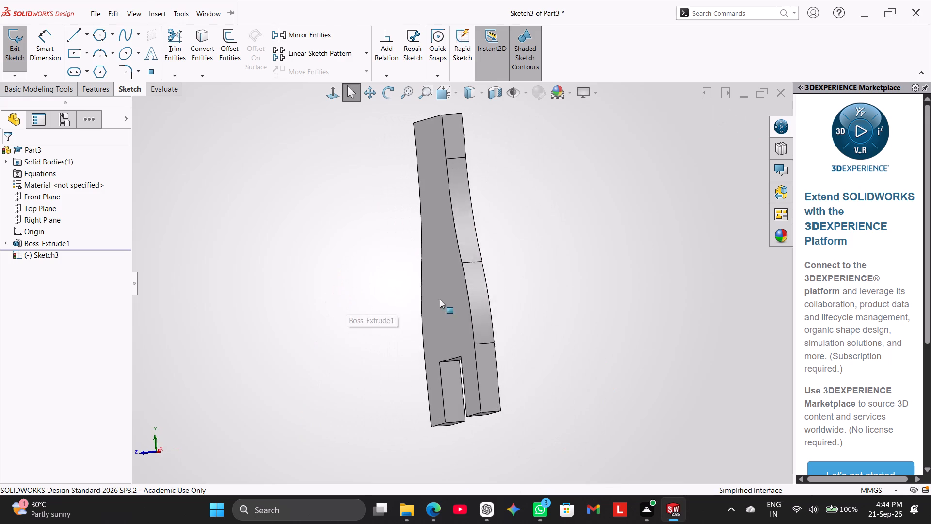
pyautogui.moveTo(533, 371); pyautogui.dragTo(397, 138)
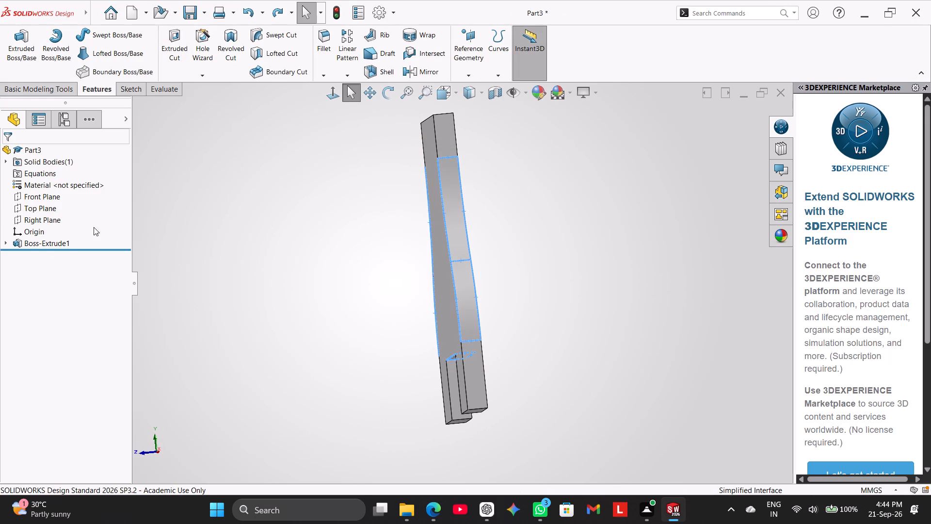
# Delete the extruded plate feature and its remaining profile sketch from the part.
pyautogui.rightClick(36, 246)
pyautogui.click(85, 300)
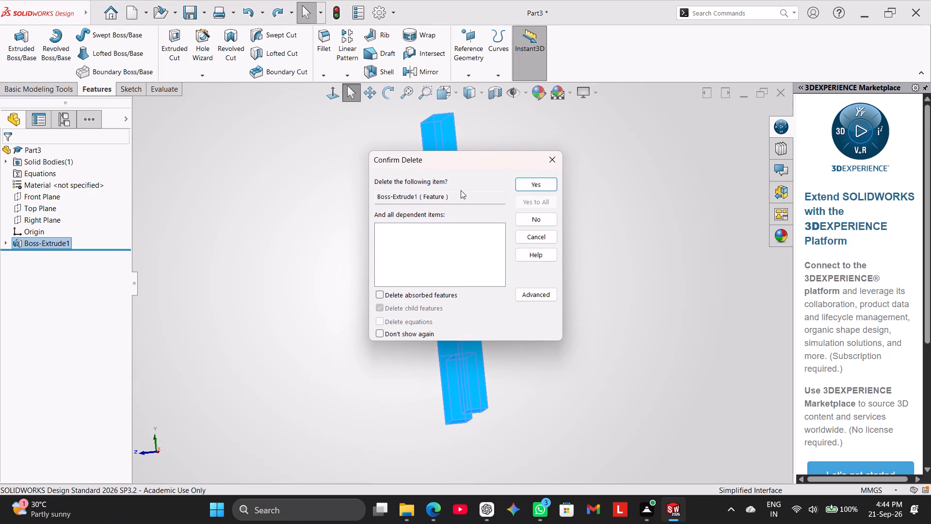
pyautogui.click(524, 180)
pyautogui.rightClick(40, 235)
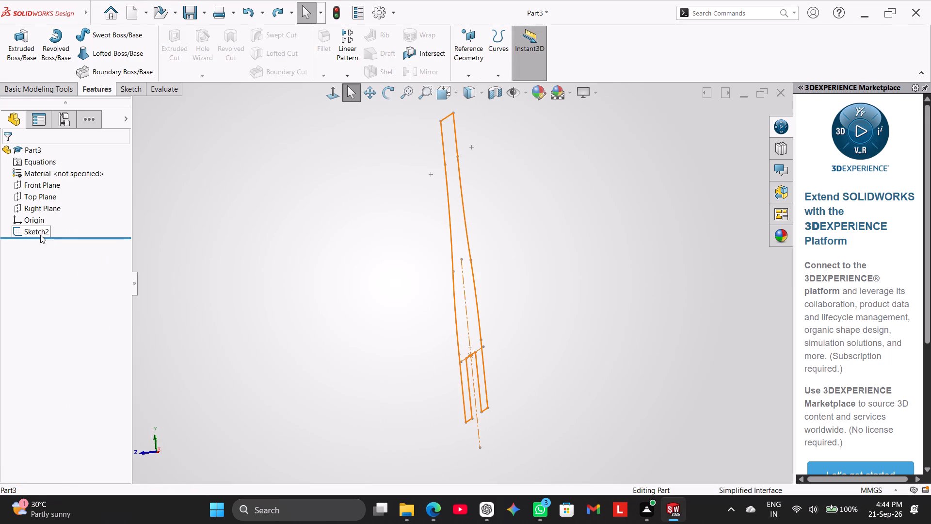
pyautogui.click(96, 298)
pyautogui.click(523, 181)
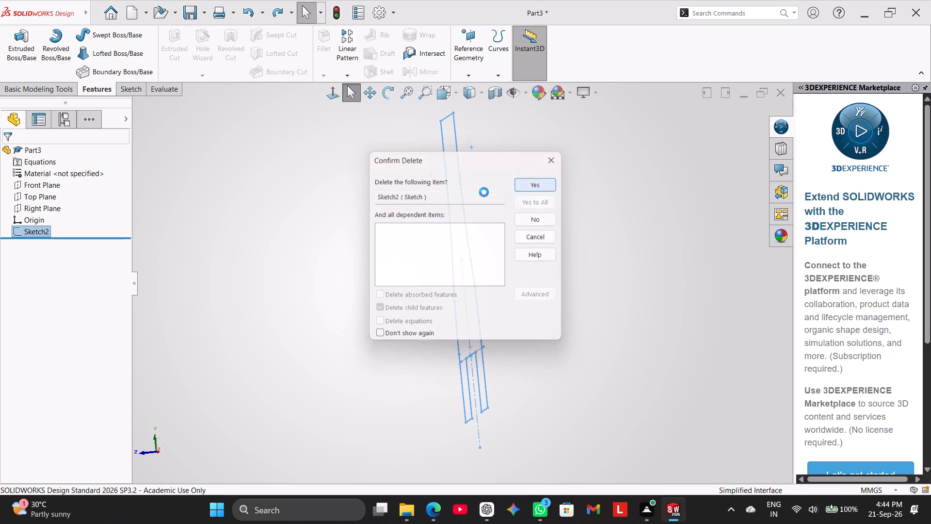
pyautogui.scroll(2, 332, 239)
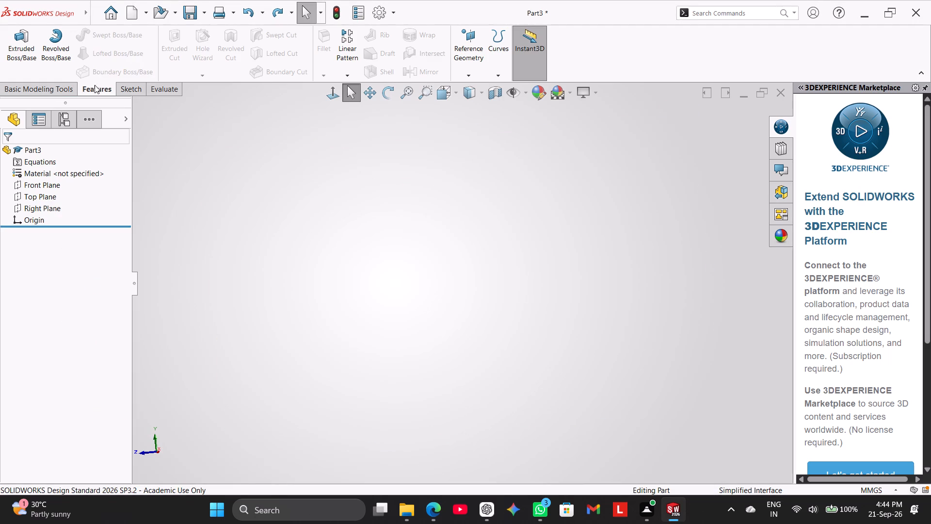
# Start a new sketch on the Right Plane.
pyautogui.click(127, 85)
pyautogui.click(0, 33)
pyautogui.click(16, 45)
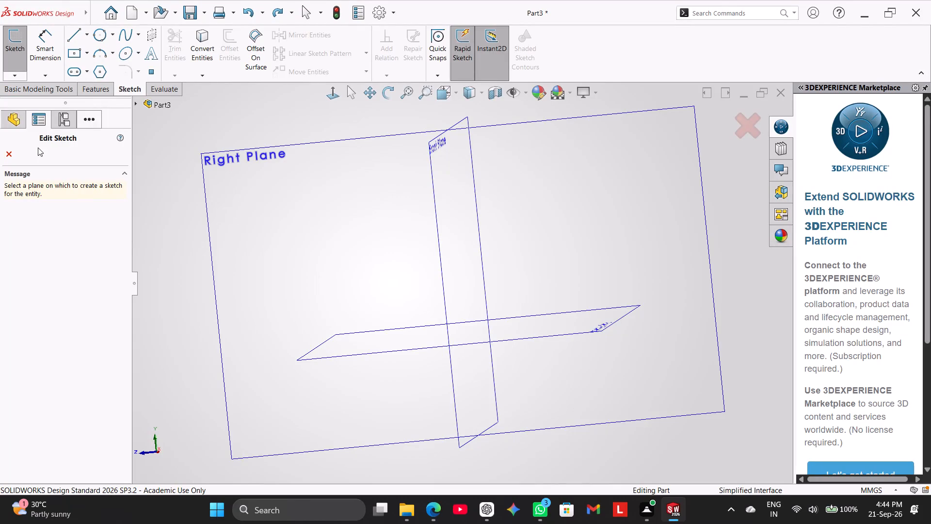
pyautogui.click(9, 151)
pyautogui.rightClick(47, 205)
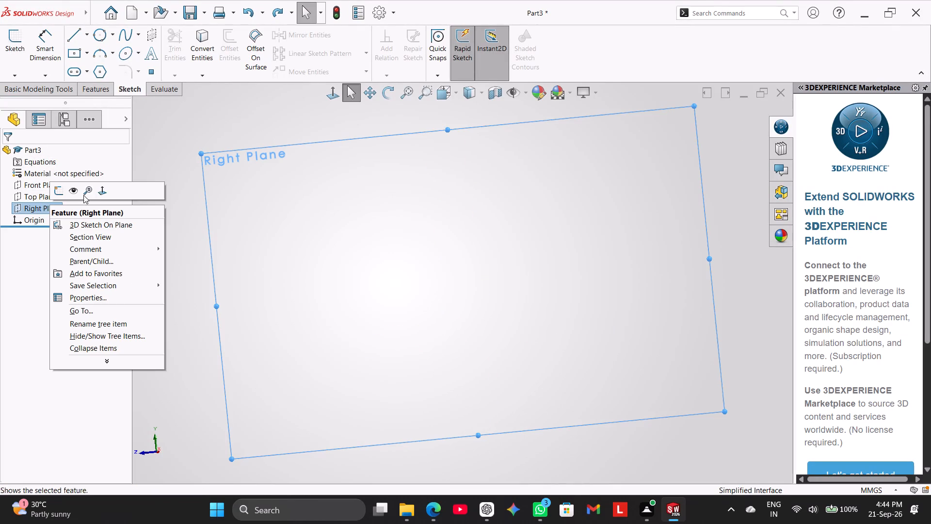
pyautogui.click(20, 36)
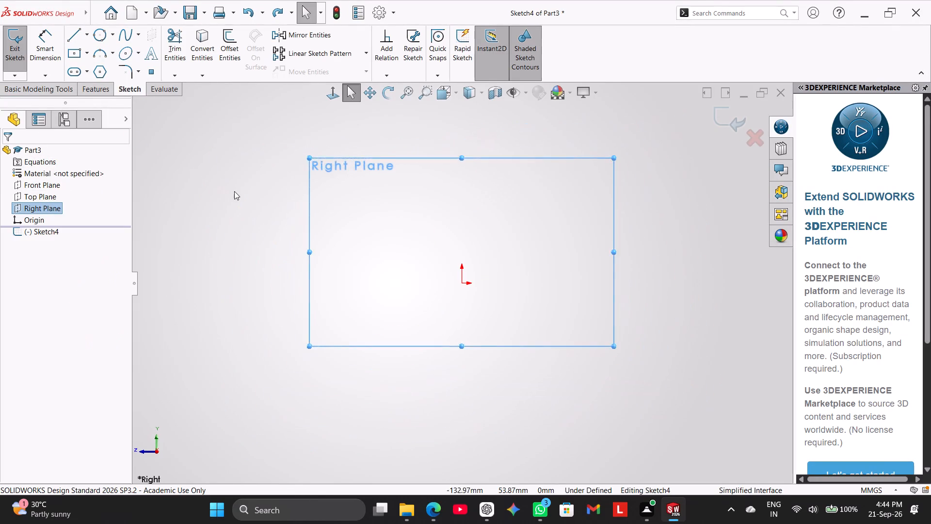
pyautogui.click(234, 191)
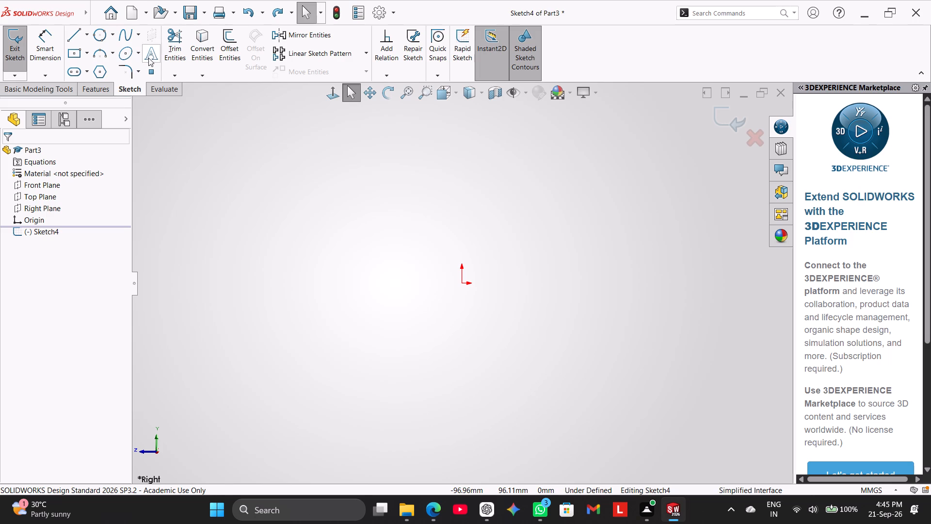
# Sketch two concentric circles centred on the origin, the outer about 61.5 mm in diameter and the inner a little over half that.
pyautogui.moveTo(284, 236); pyautogui.dragTo(262, 66, button='right')
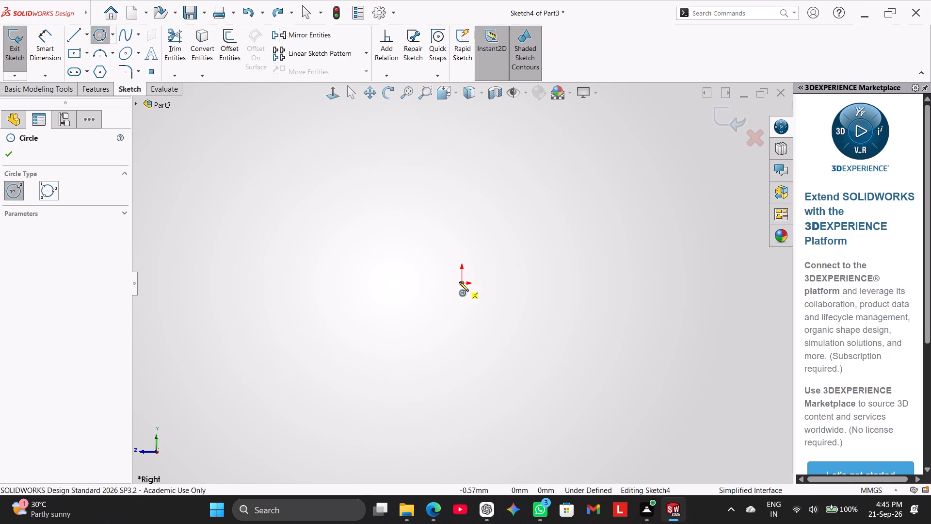
pyautogui.click(463, 284)
pyautogui.click(496, 323)
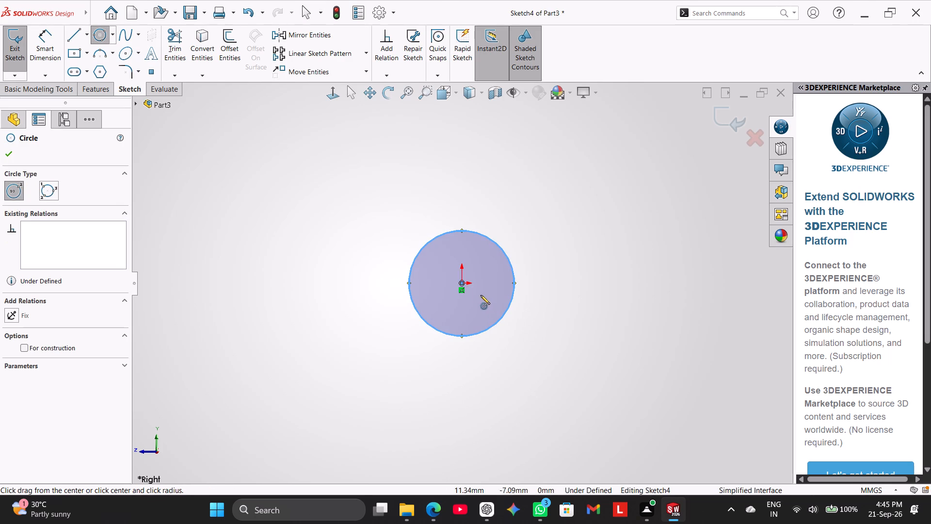
pyautogui.click(462, 280)
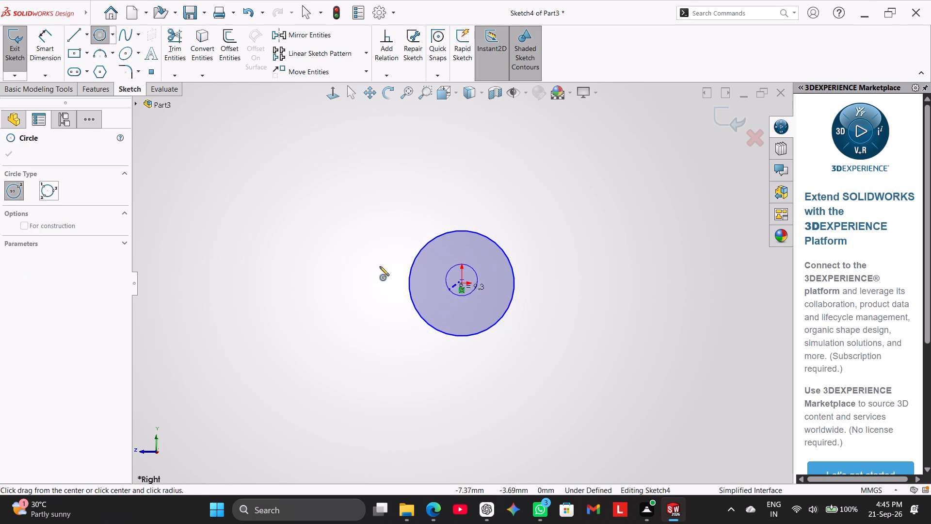
pyautogui.rightClick(305, 231)
pyautogui.click(353, 238)
pyautogui.moveTo(341, 250); pyautogui.dragTo(341, 149, button='right')
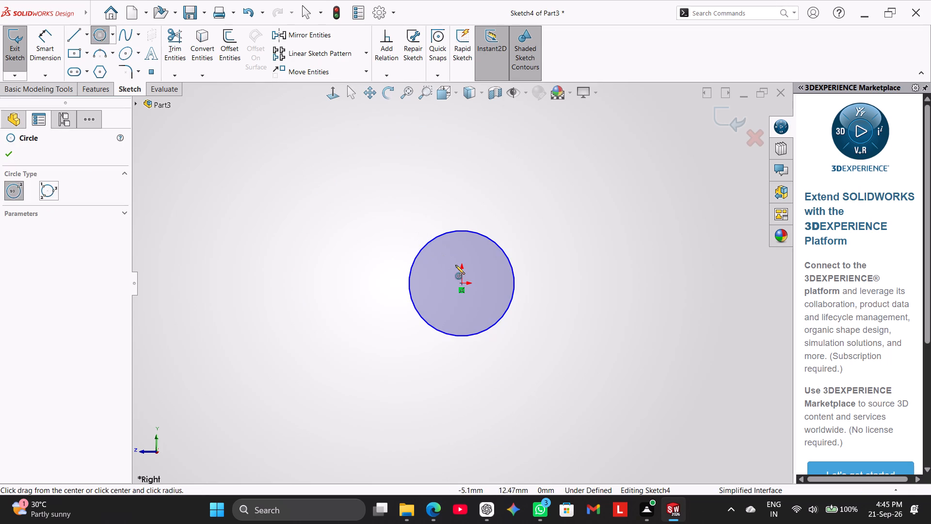
pyautogui.click(460, 282)
pyautogui.click(479, 308)
pyautogui.rightClick(312, 245)
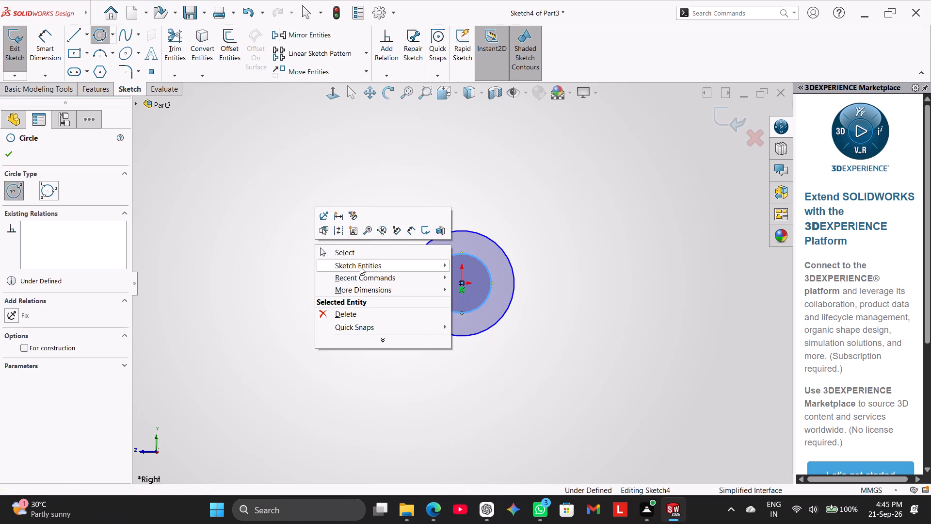
pyautogui.click(357, 251)
# Dimension the outer circle's diameter as 12 mm and the inner circle's diameter as 6 mm.
pyautogui.click(50, 53)
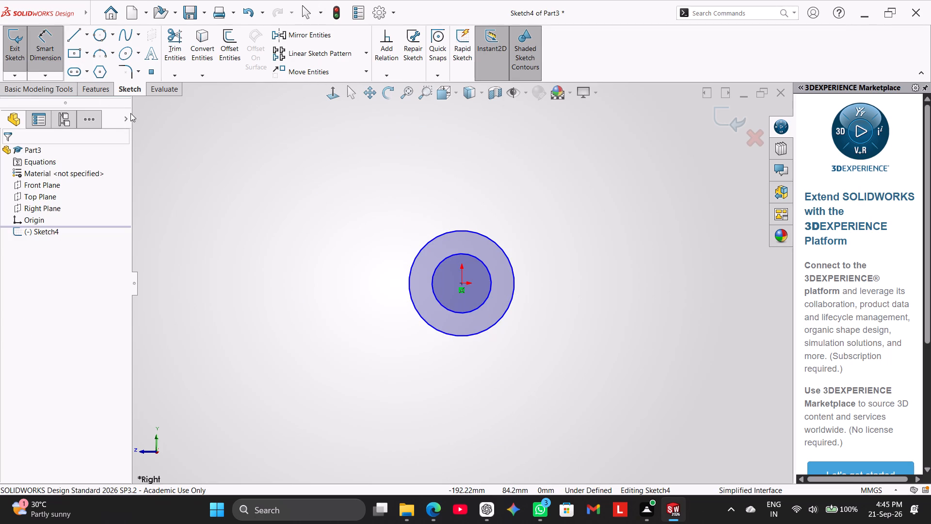
pyautogui.click(430, 326)
pyautogui.click(362, 343)
pyautogui.write('12')
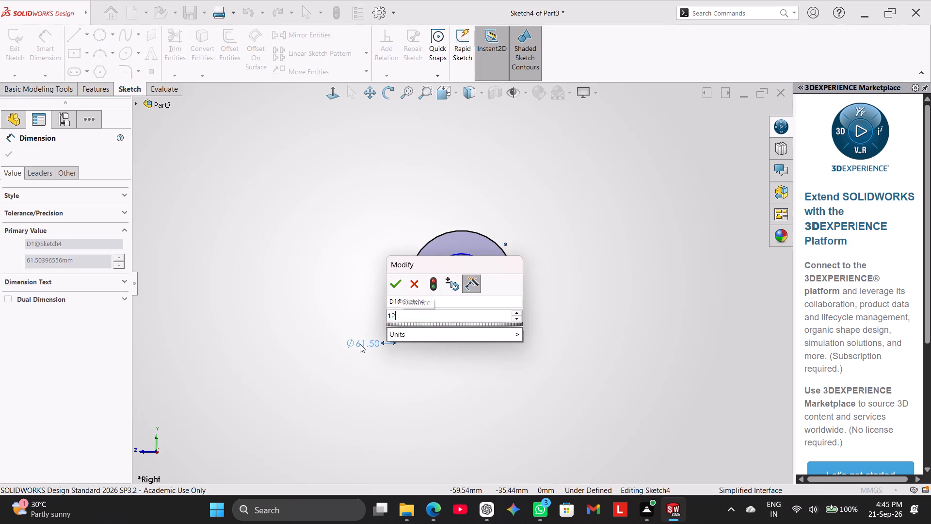
pyautogui.press('Return')
pyautogui.click(450, 311)
pyautogui.click(418, 365)
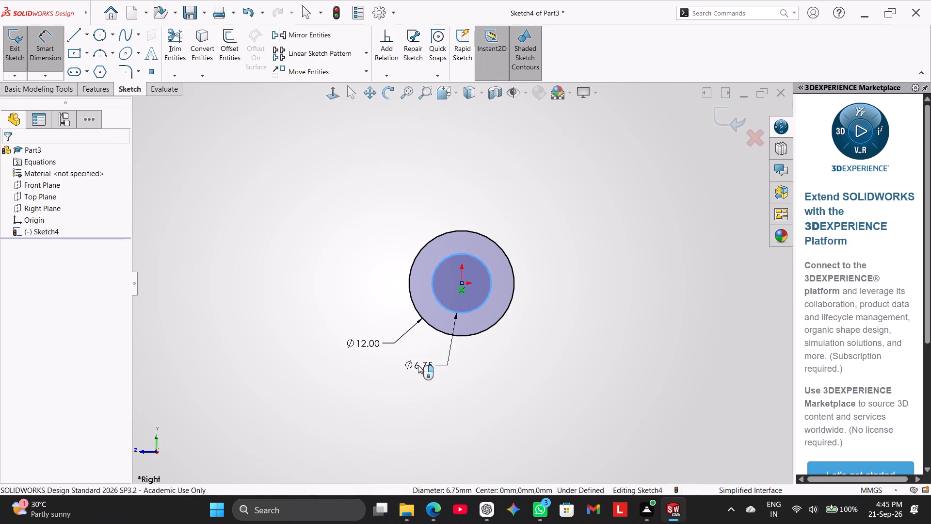
pyautogui.press('6')
pyautogui.press('Return')
pyautogui.rightClick(930, 247)
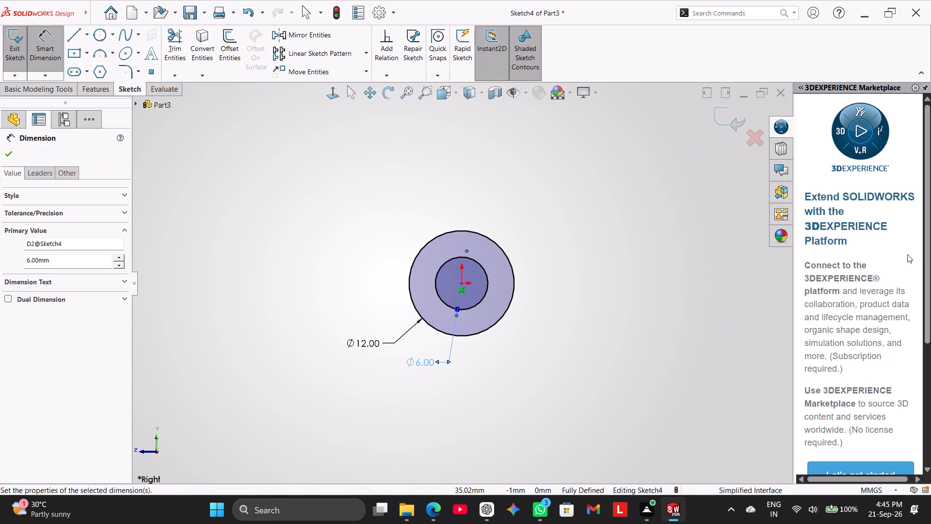
pyautogui.rightClick(685, 251)
pyautogui.click(717, 285)
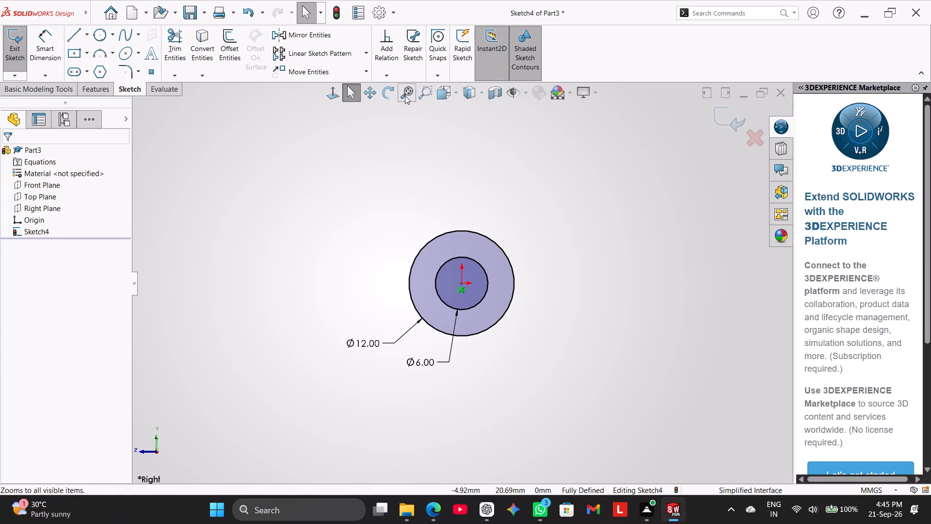
# Draw a vertical centerline about 39 mm long upward from the origin.
pyautogui.scroll(-1, 367, 92)
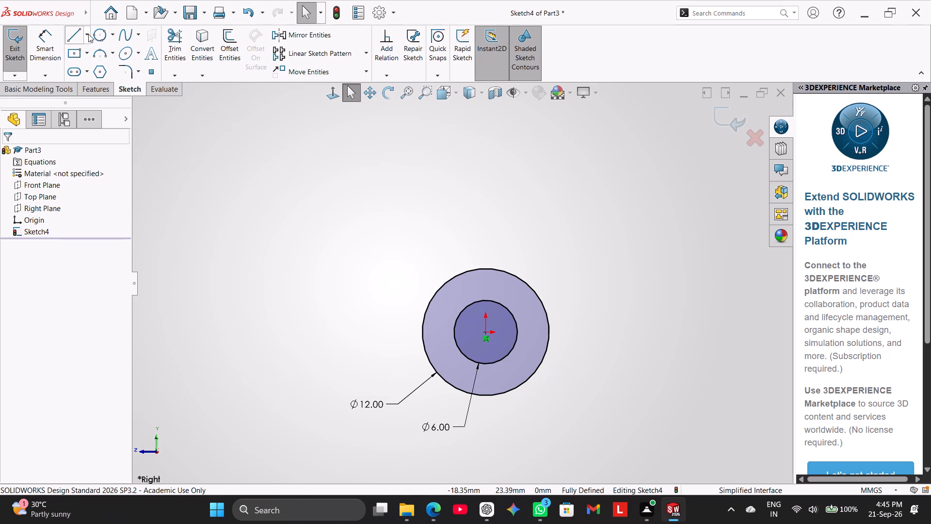
pyautogui.click(88, 34)
pyautogui.click(102, 60)
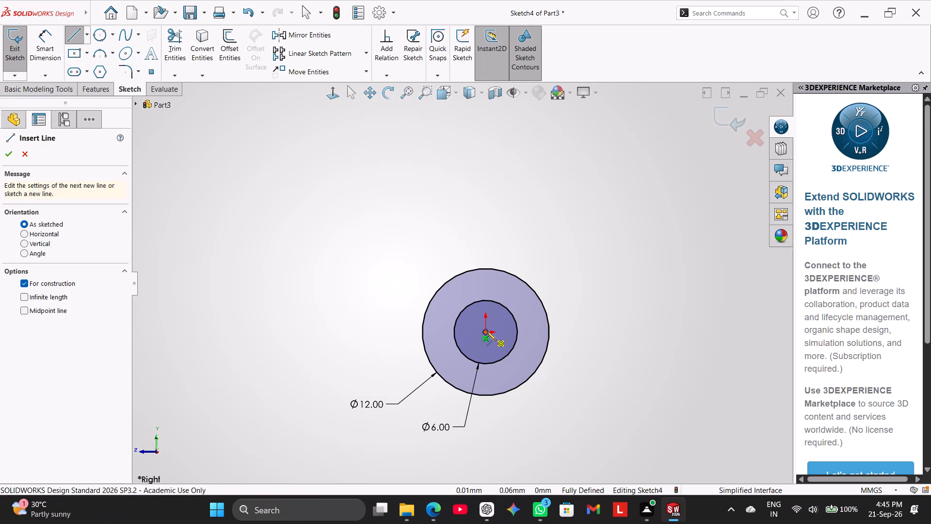
pyautogui.click(487, 331)
pyautogui.scroll(4, 493, 156)
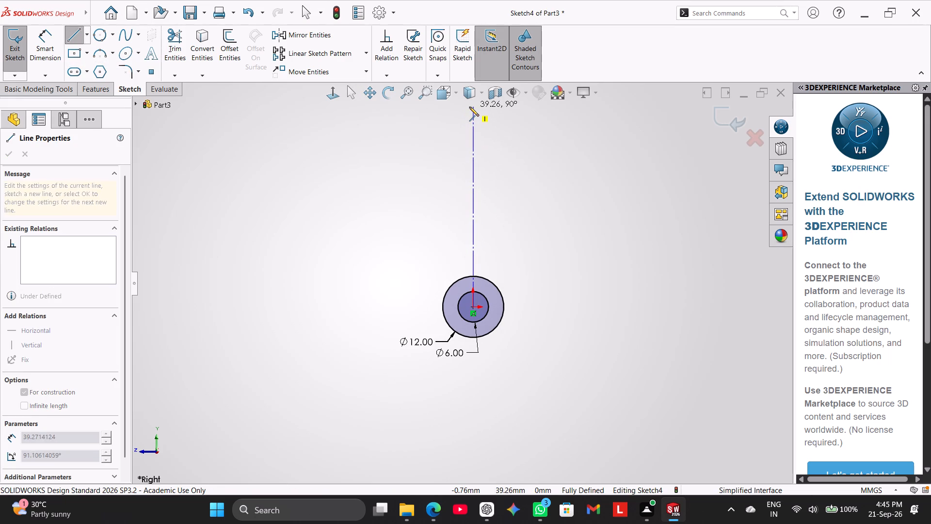
pyautogui.click(472, 107)
pyautogui.rightClick(554, 135)
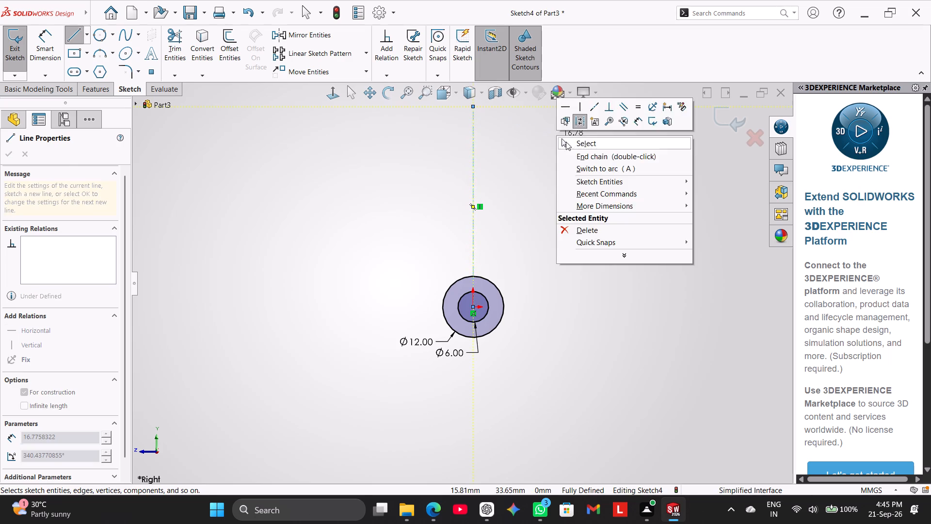
pyautogui.click(572, 146)
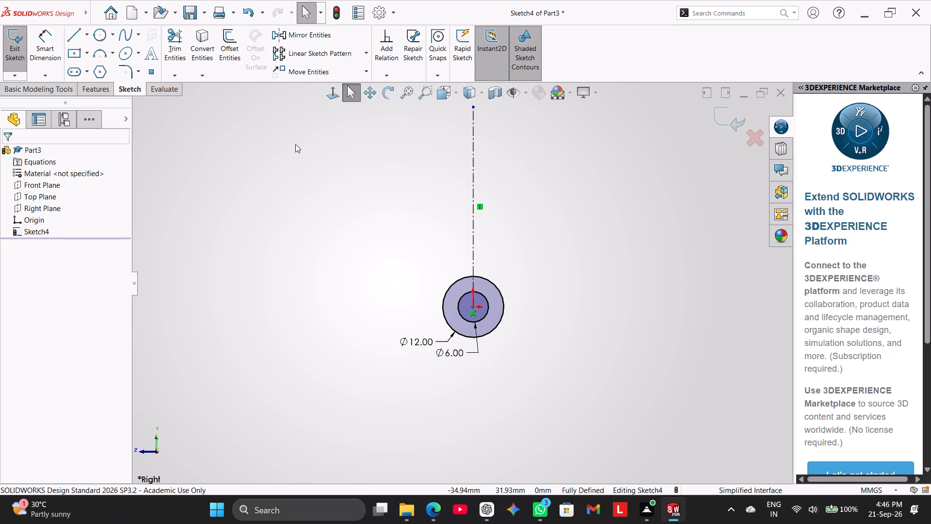
# Draw a vertical line about 29 mm long upward from the outer circle, just beside the centerline on its positive horizontal side.
pyautogui.scroll(-1, 560, 235)
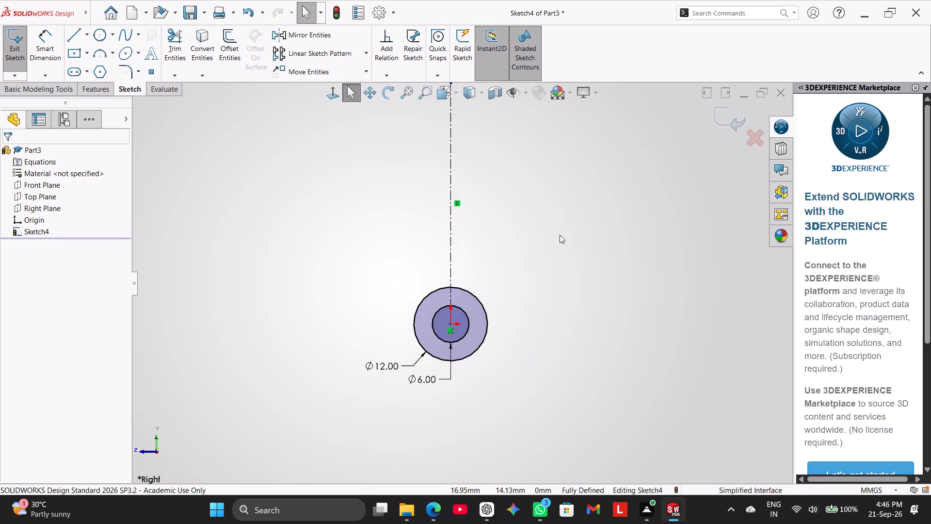
pyautogui.scroll(-1, 560, 235)
pyautogui.scroll(1, 522, 252)
pyautogui.moveTo(520, 247); pyautogui.dragTo(534, 269, button='middle')
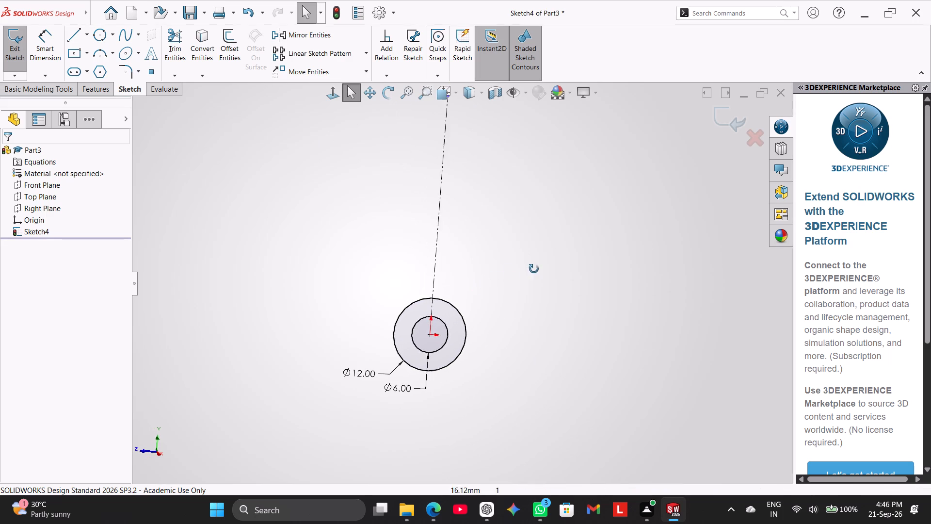
pyautogui.moveTo(534, 269); pyautogui.dragTo(539, 267, button='middle')
pyautogui.click(341, 97)
pyautogui.scroll(-1, 595, 277)
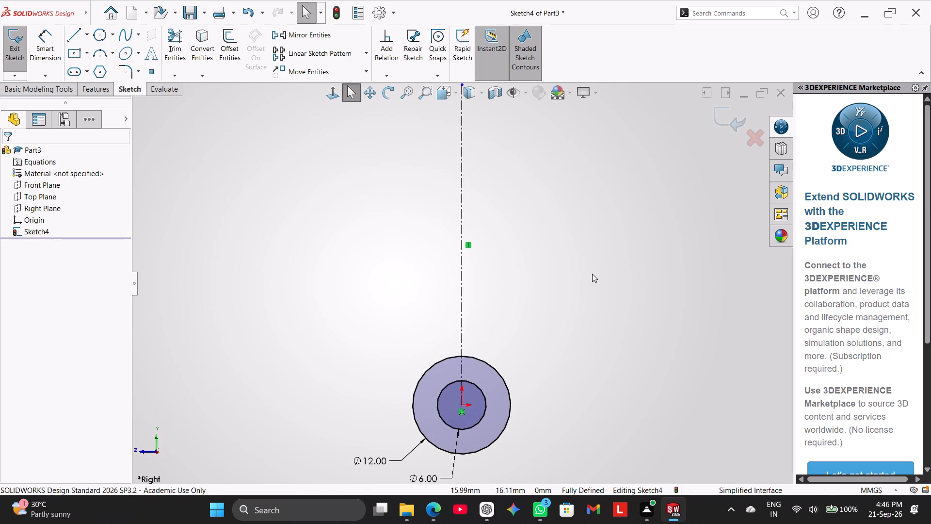
pyautogui.click(72, 32)
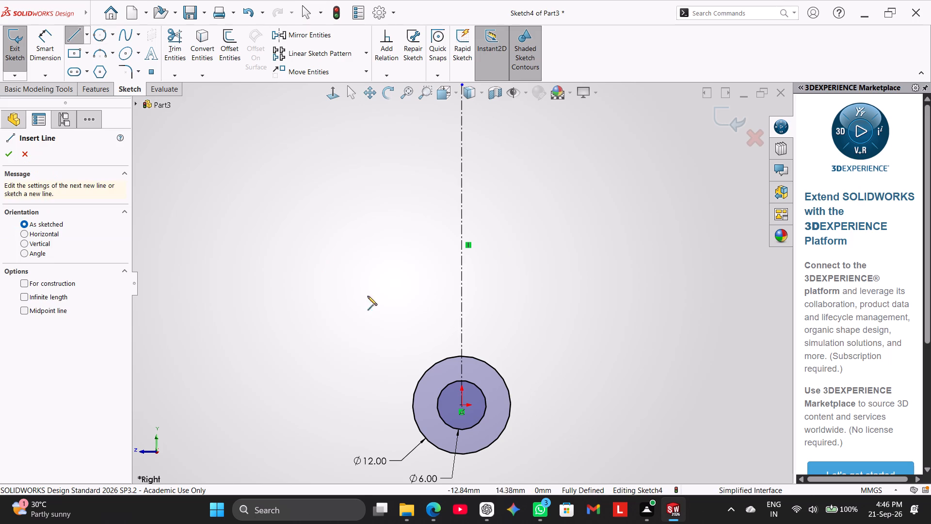
pyautogui.click(473, 358)
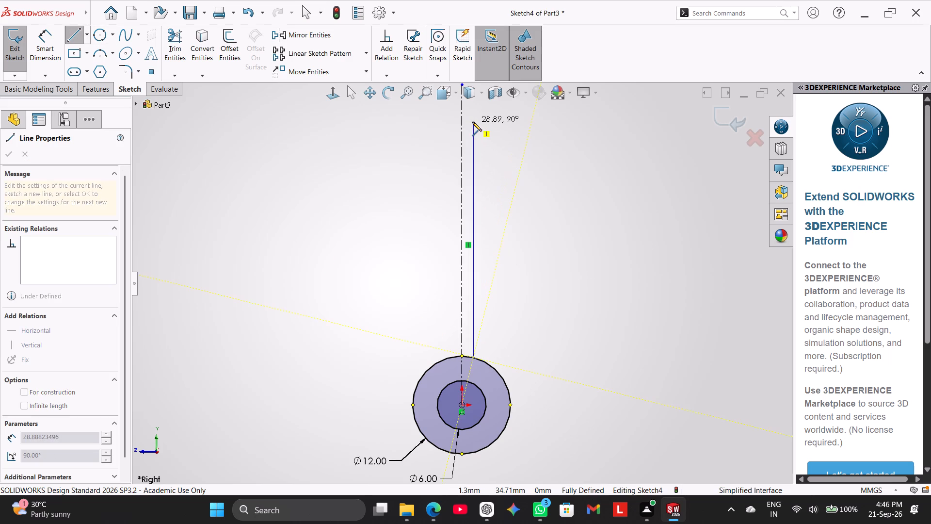
pyautogui.click(472, 122)
pyautogui.rightClick(496, 135)
pyautogui.click(512, 141)
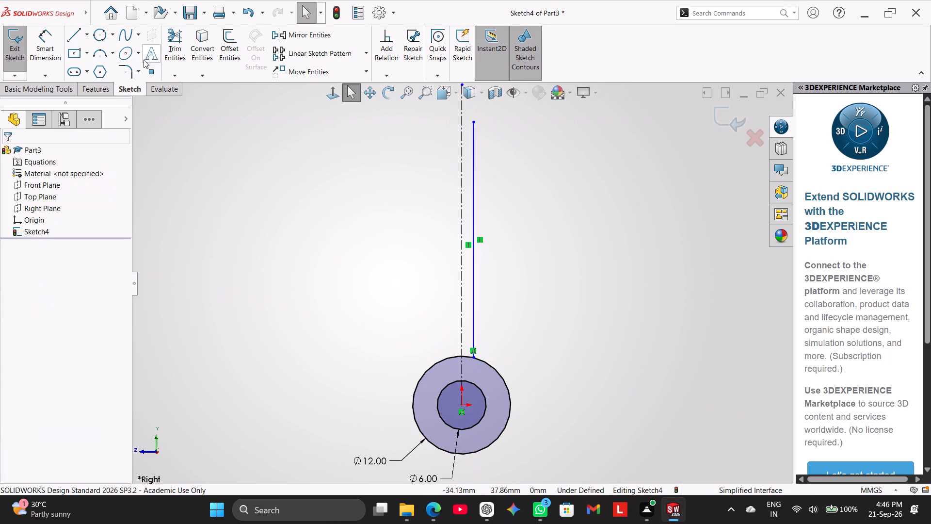
# Dimension the solid vertical line's length as 38 mm.
pyautogui.click(60, 44)
pyautogui.click(473, 194)
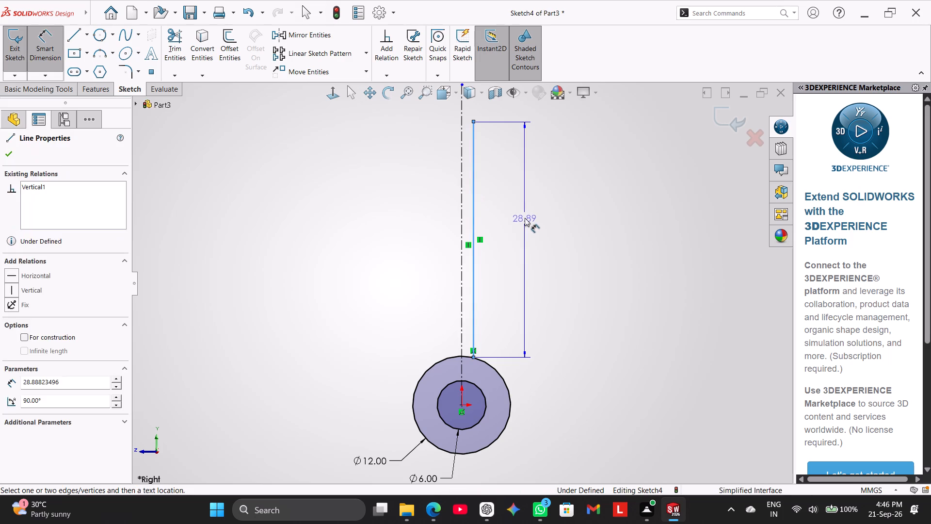
pyautogui.click(528, 222)
pyautogui.write('38')
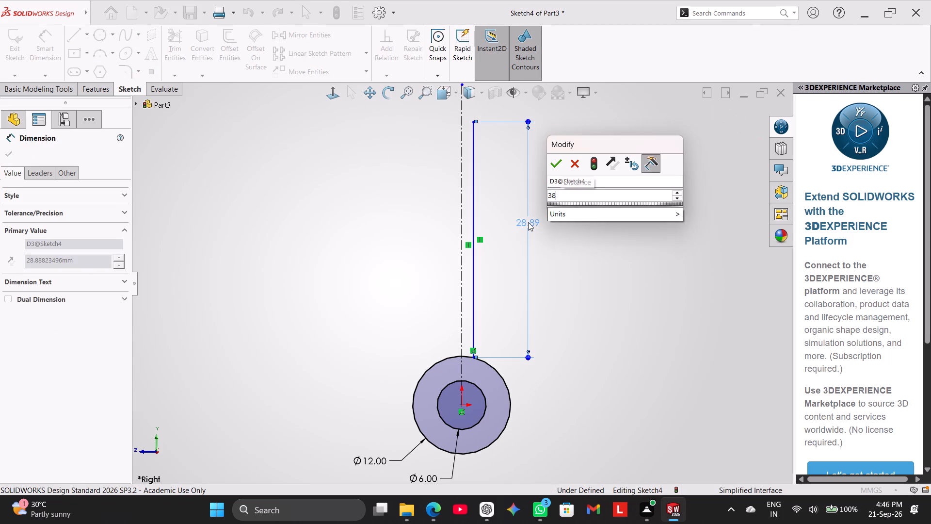
pyautogui.press('Return')
# Dimension the distance between the centerline and the solid vertical line as 5/2 (2.5 mm).
pyautogui.click(462, 228)
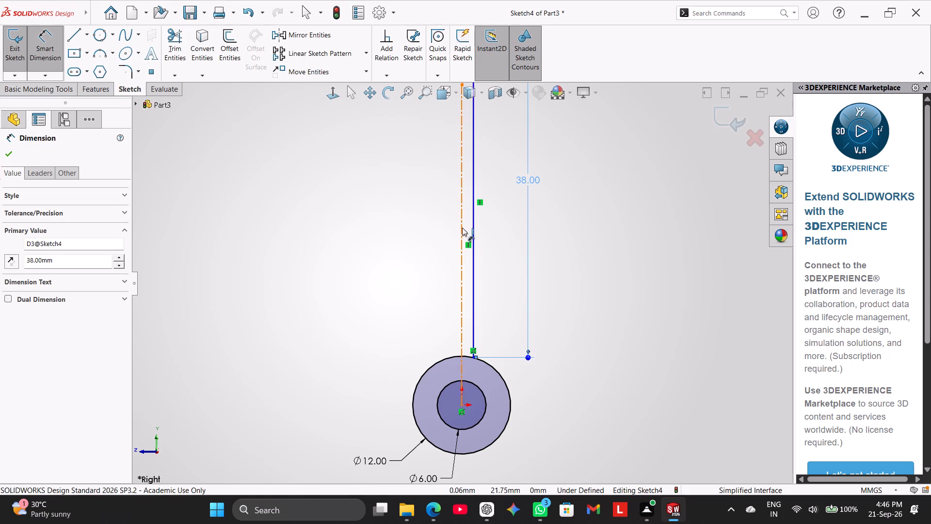
pyautogui.click(473, 233)
pyautogui.click(437, 290)
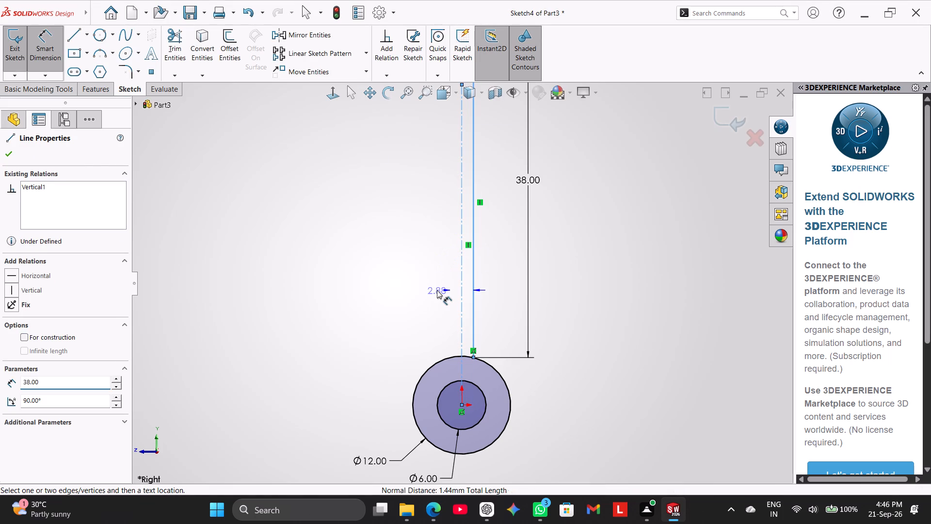
pyautogui.write('5/2')
pyautogui.press('Return')
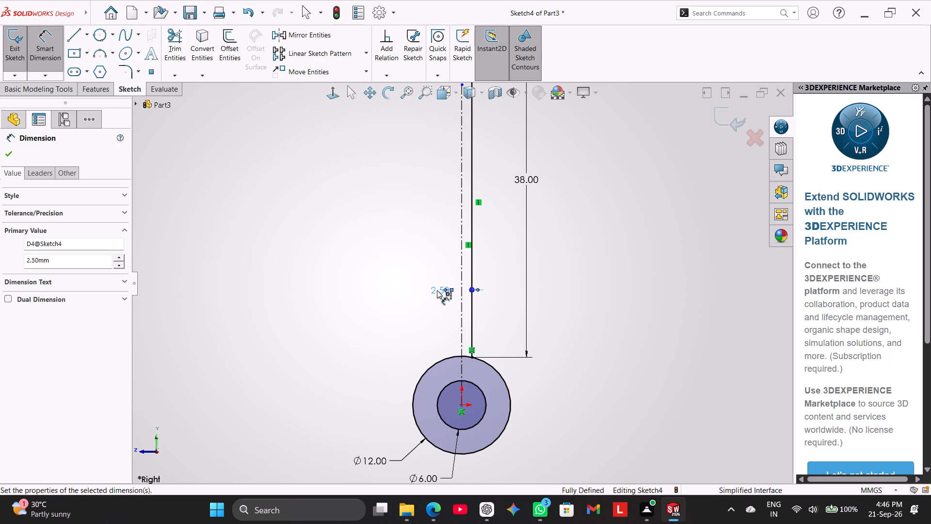
pyautogui.rightClick(562, 275)
pyautogui.click(600, 309)
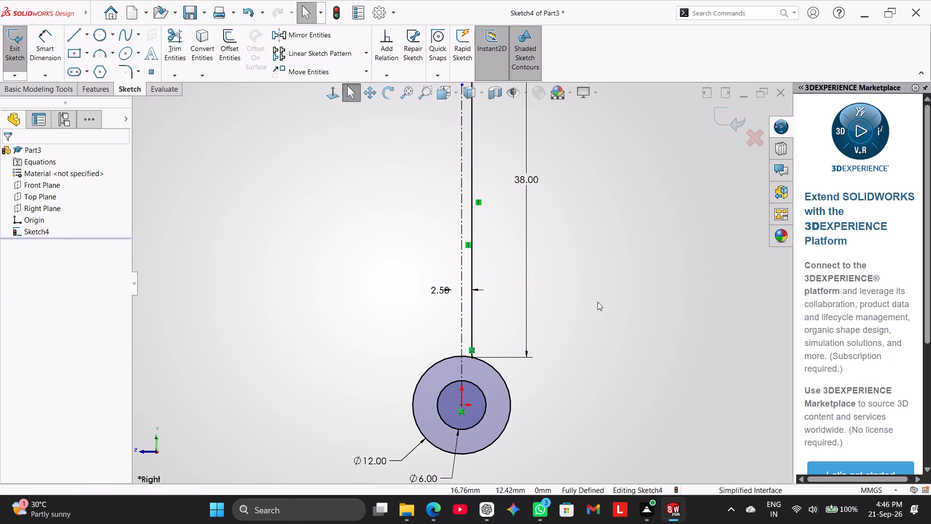
# Lengthen the vertical centerline so its upper end is level with the solid line's top, about 43.9 mm above the origin.
pyautogui.scroll(1, 618, 193)
pyautogui.scroll(-2, 614, 202)
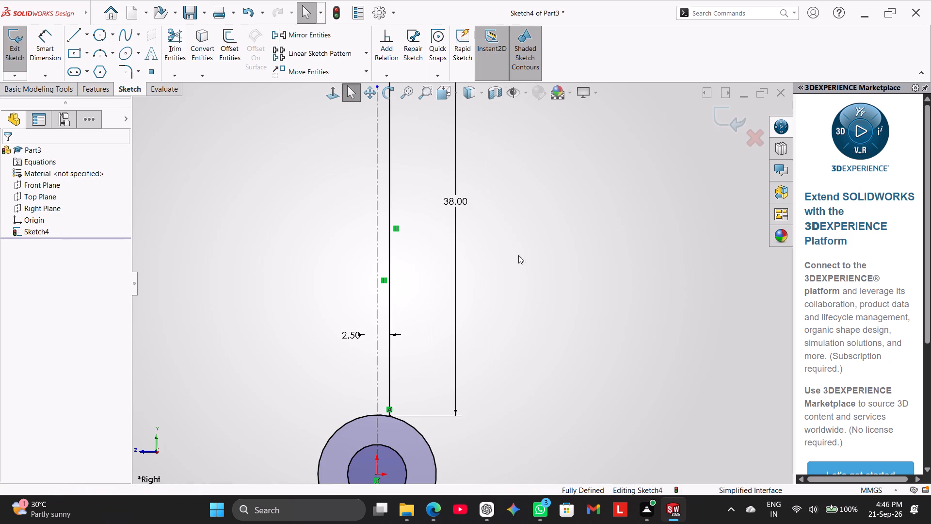
pyautogui.scroll(4, 439, 283)
pyautogui.scroll(-2, 444, 198)
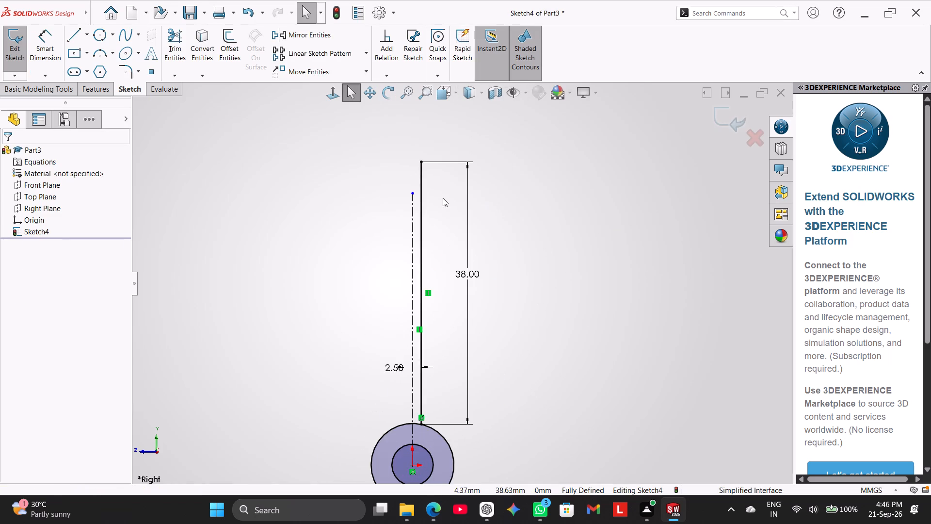
pyautogui.moveTo(415, 195); pyautogui.dragTo(419, 113)
pyautogui.scroll(3, 494, 214)
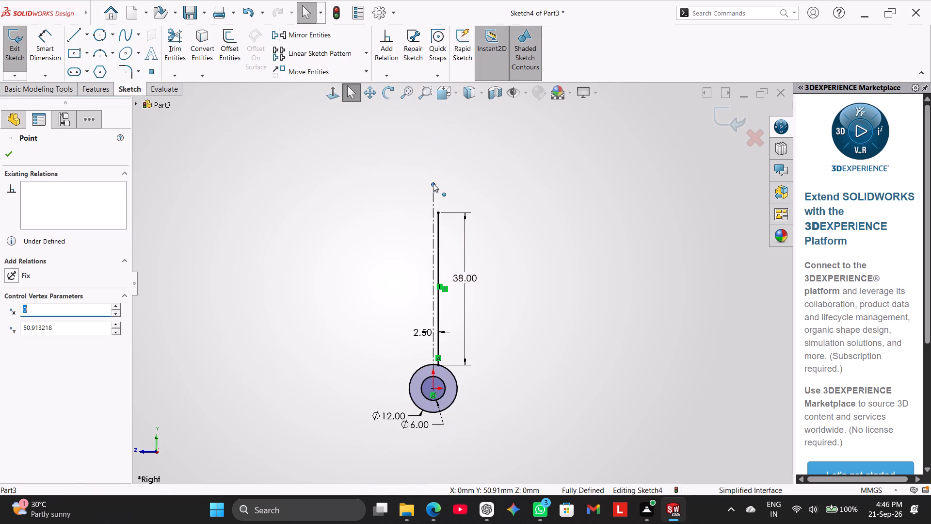
pyautogui.moveTo(433, 183); pyautogui.dragTo(434, 134)
pyautogui.click(581, 222)
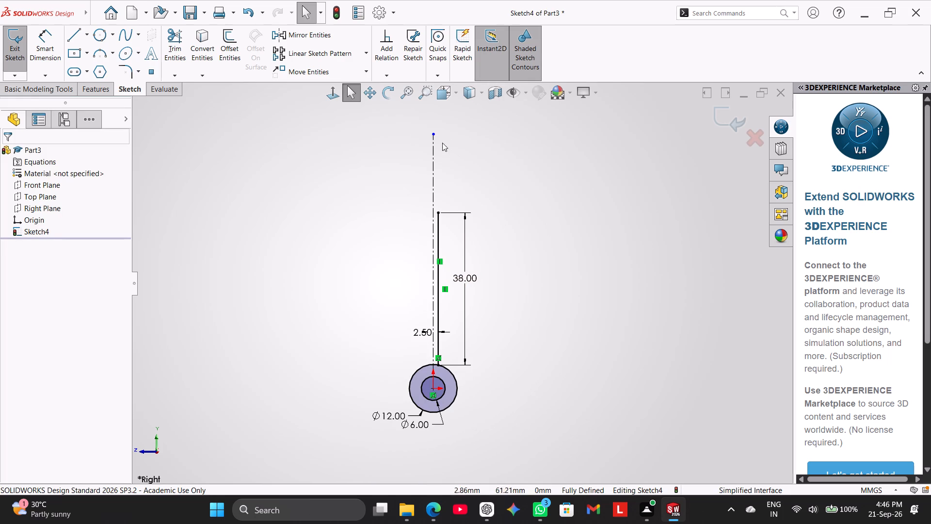
pyautogui.moveTo(434, 135); pyautogui.dragTo(438, 102)
pyautogui.click(533, 216)
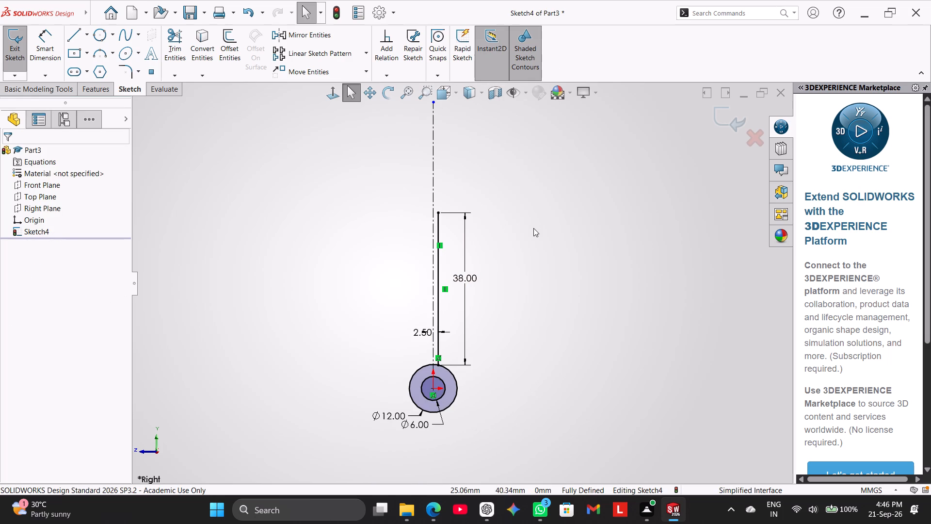
pyautogui.scroll(-3, 490, 182)
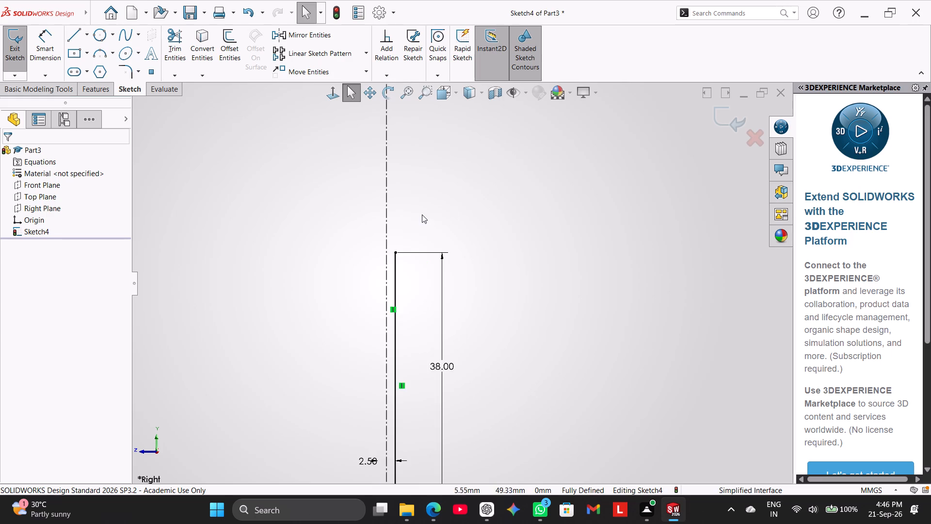
pyautogui.scroll(3, 422, 214)
pyautogui.moveTo(417, 153); pyautogui.dragTo(415, 235)
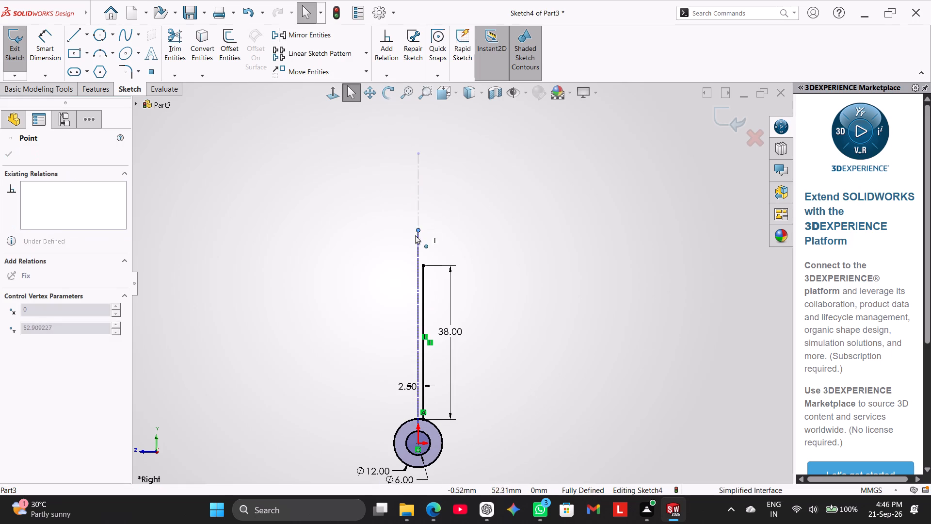
pyautogui.moveTo(415, 235); pyautogui.dragTo(415, 263)
pyautogui.rightClick(348, 249)
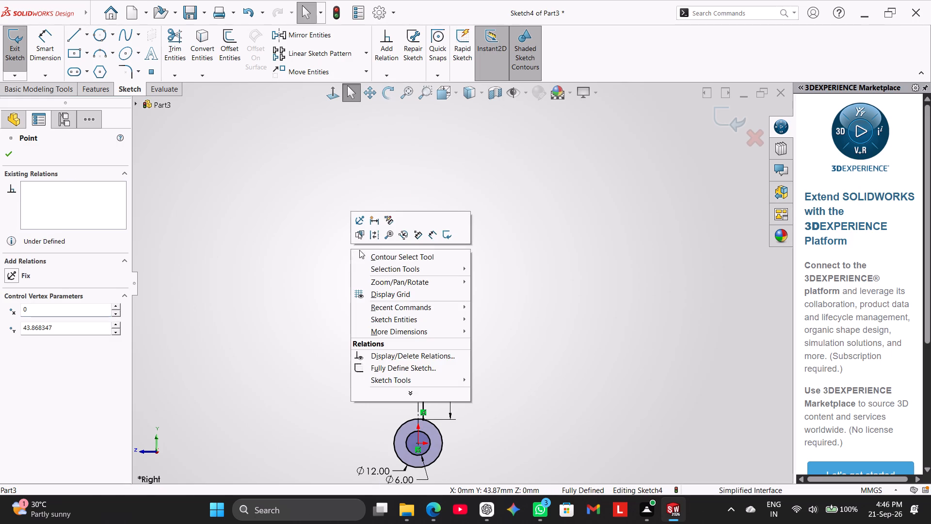
pyautogui.click(564, 256)
# Draw a tangent construction arc of about 22.7 mm radius upward from the centerline's top end, curving away from the solid line.
pyautogui.scroll(-3, 448, 252)
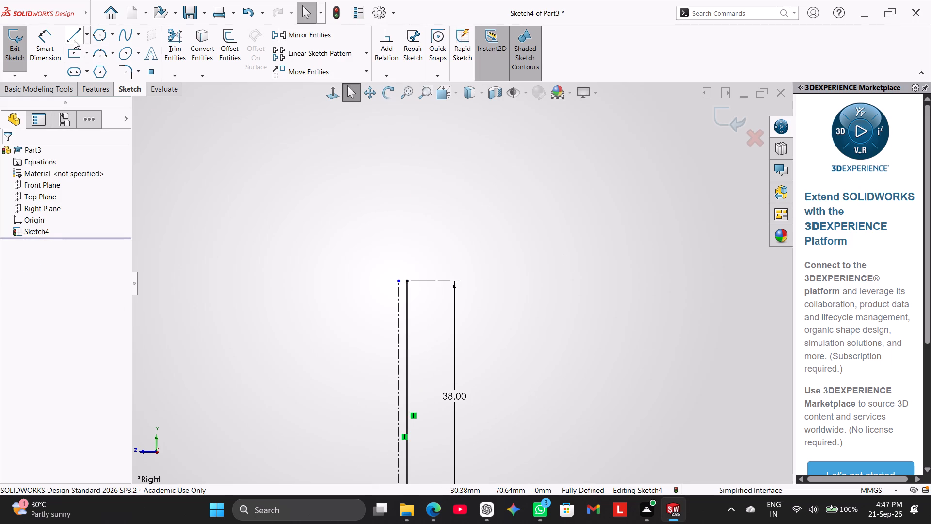
pyautogui.click(87, 35)
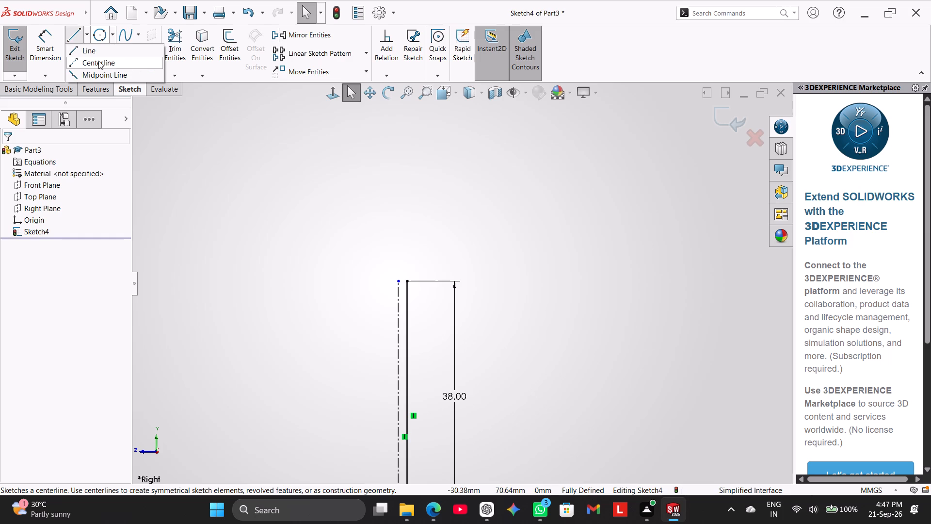
pyautogui.click(98, 61)
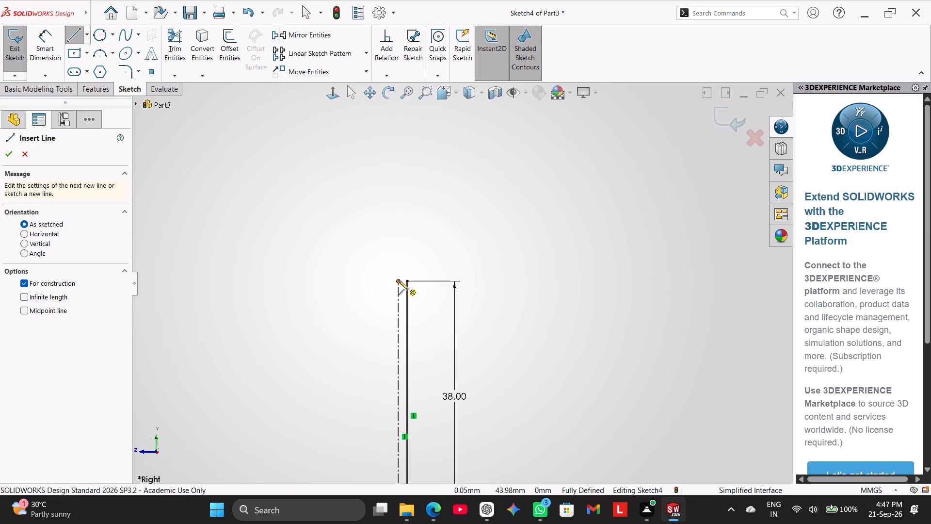
pyautogui.click(399, 280)
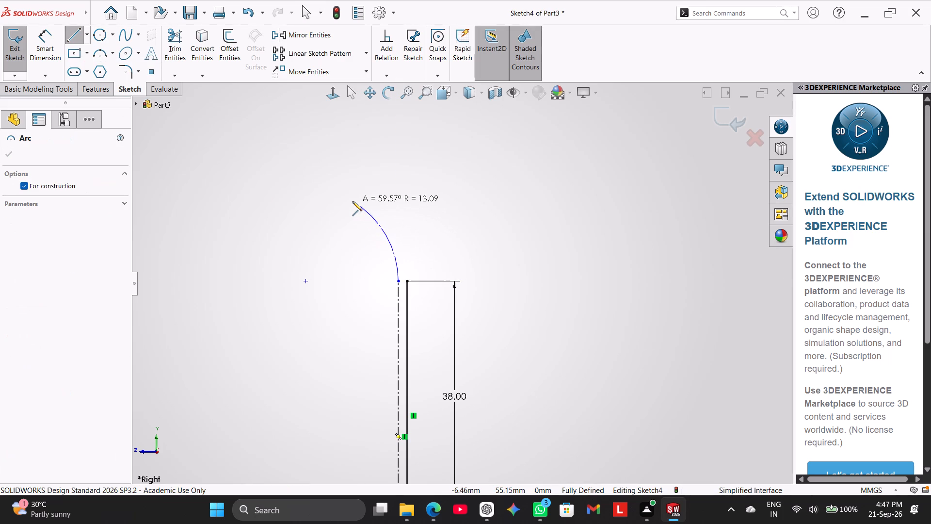
pyautogui.click(337, 155)
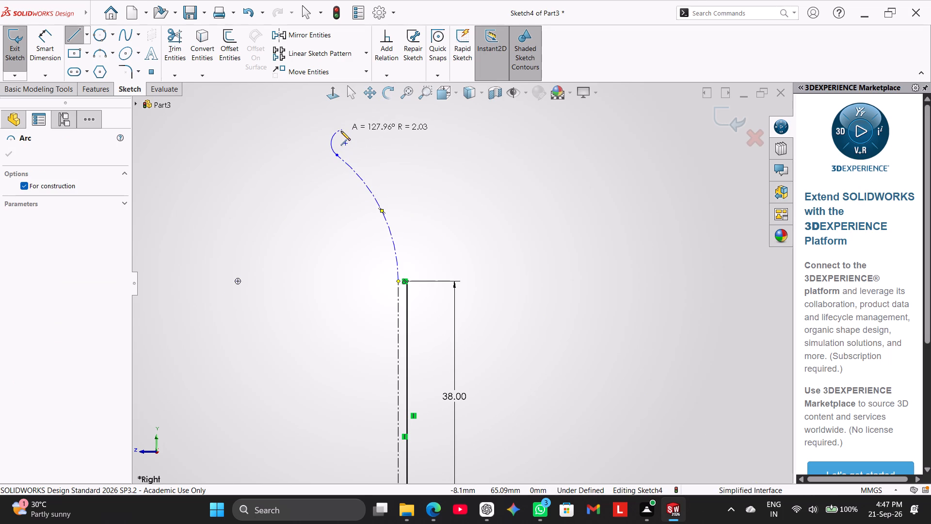
# Continue the construction path with a reverse-curving arc of about 8 mm radius, ending in a vertical construction line about 3 mm long.
pyautogui.scroll(1, 341, 131)
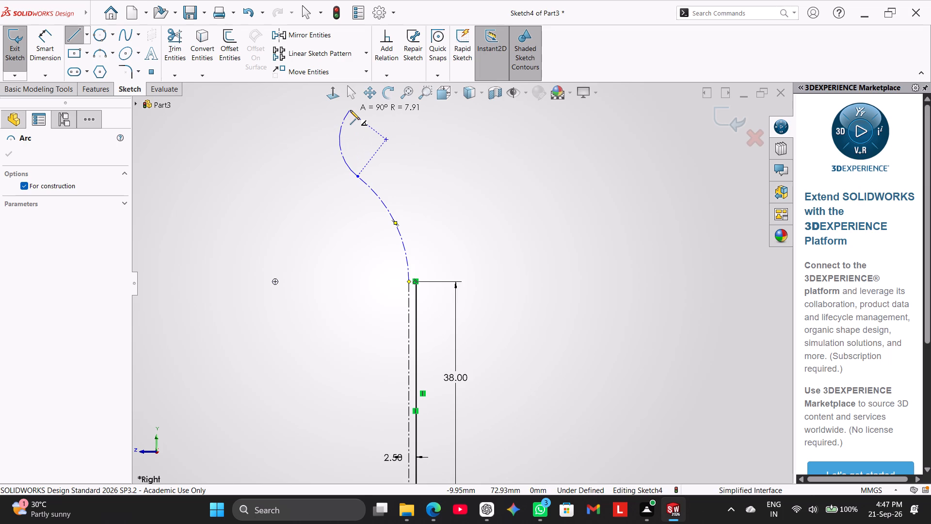
pyautogui.click(354, 110)
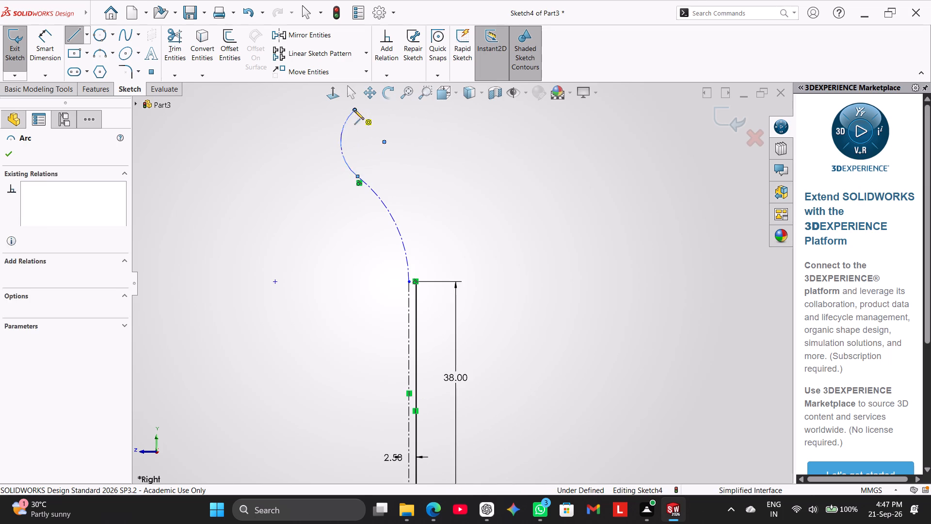
pyautogui.scroll(2, 365, 117)
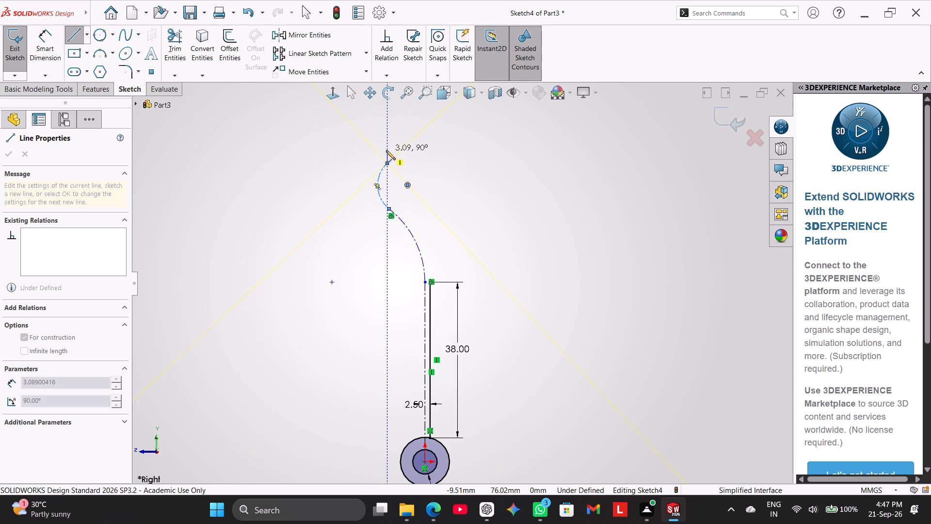
pyautogui.click(386, 151)
pyautogui.rightClick(370, 143)
pyautogui.click(394, 151)
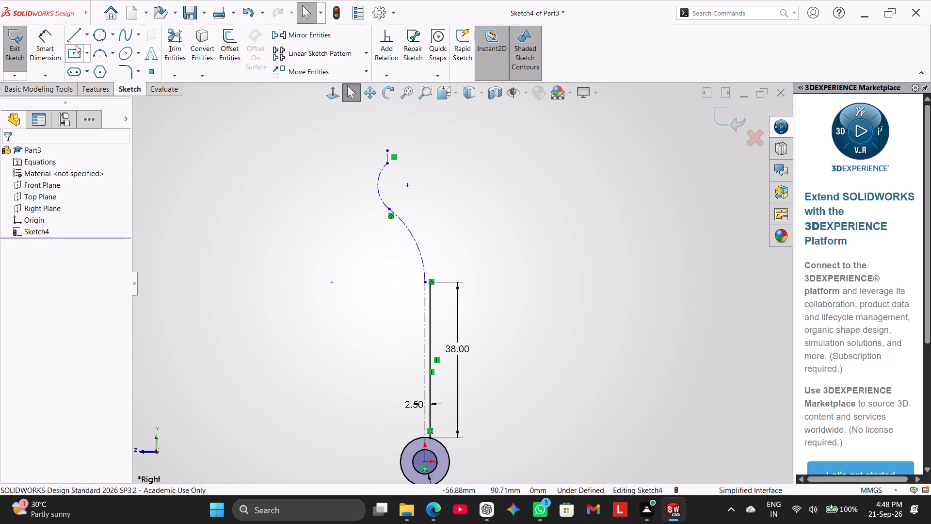
# Dimension the lower construction arc's radius as 35 mm.
pyautogui.click(53, 39)
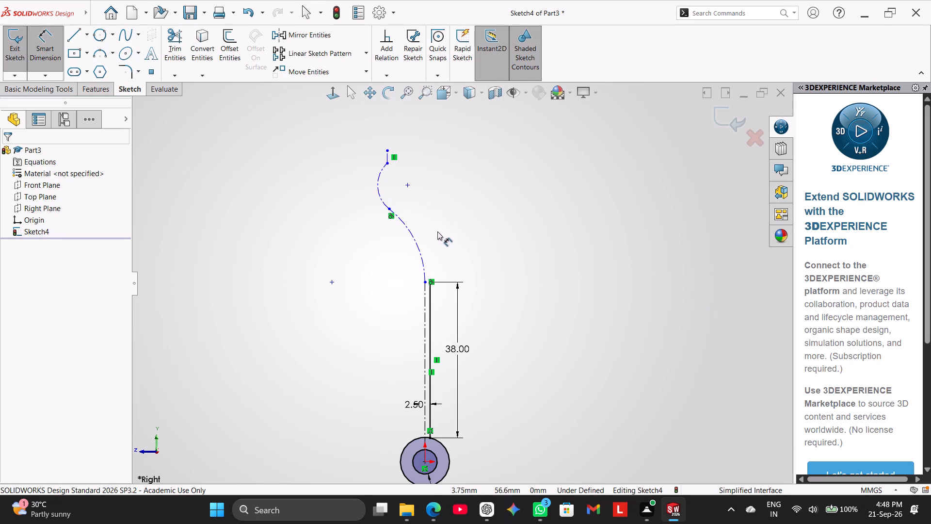
pyautogui.click(417, 243)
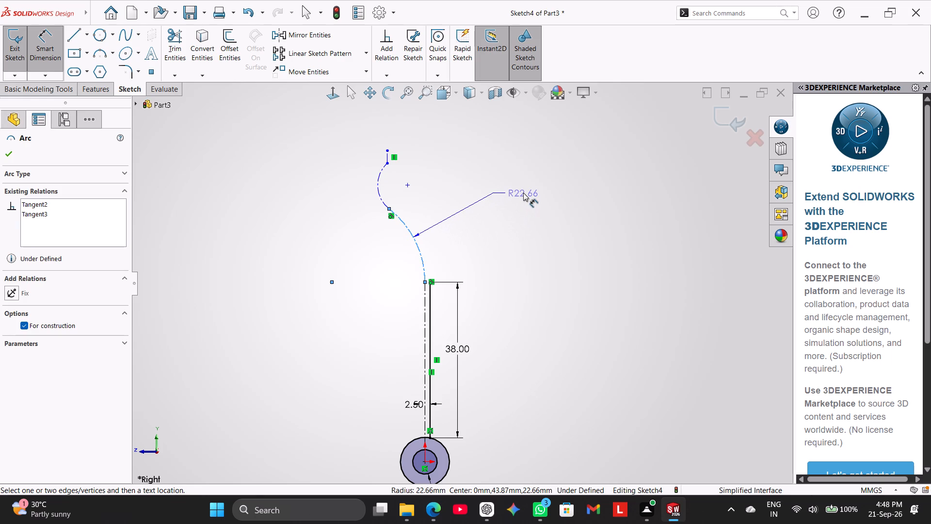
pyautogui.click(523, 193)
pyautogui.write('35')
pyautogui.press('Return')
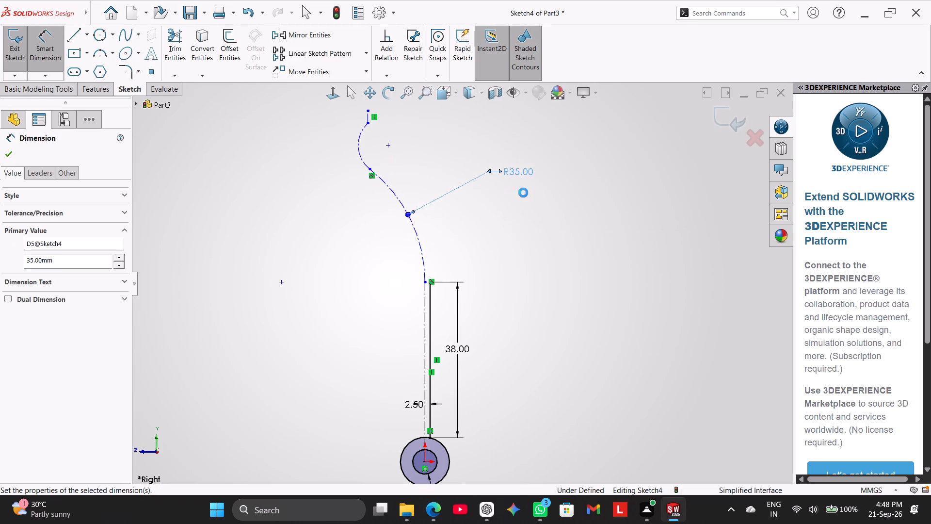
pyautogui.rightClick(549, 208)
pyautogui.click(585, 233)
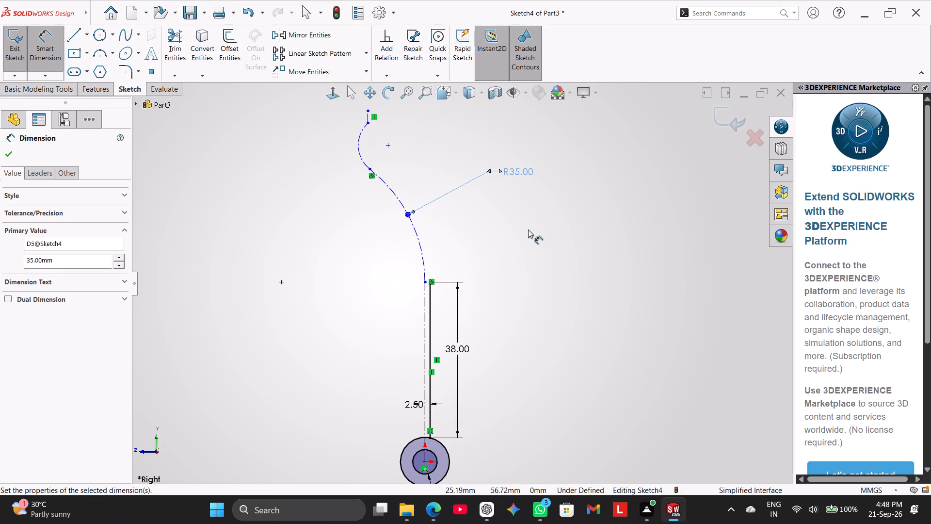
pyautogui.scroll(1, 491, 251)
pyautogui.scroll(-3, 480, 266)
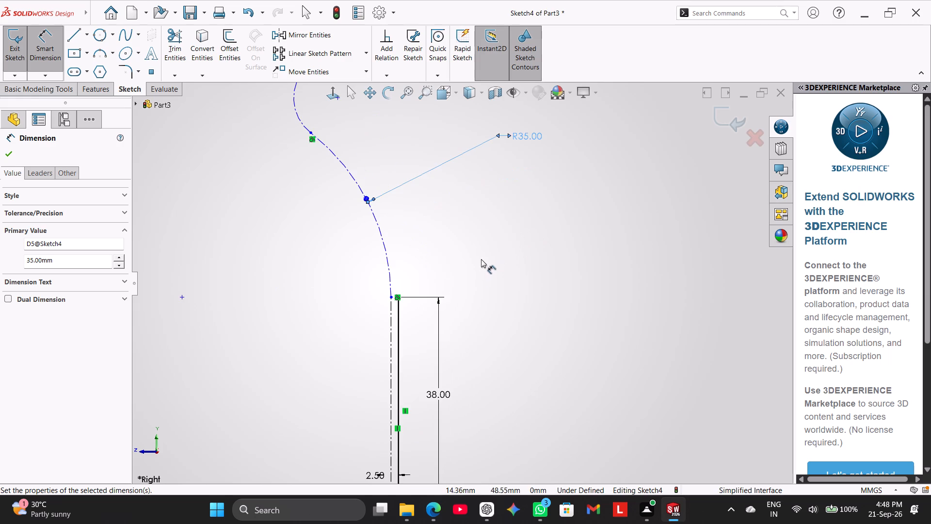
pyautogui.rightClick(481, 259)
pyautogui.click(515, 293)
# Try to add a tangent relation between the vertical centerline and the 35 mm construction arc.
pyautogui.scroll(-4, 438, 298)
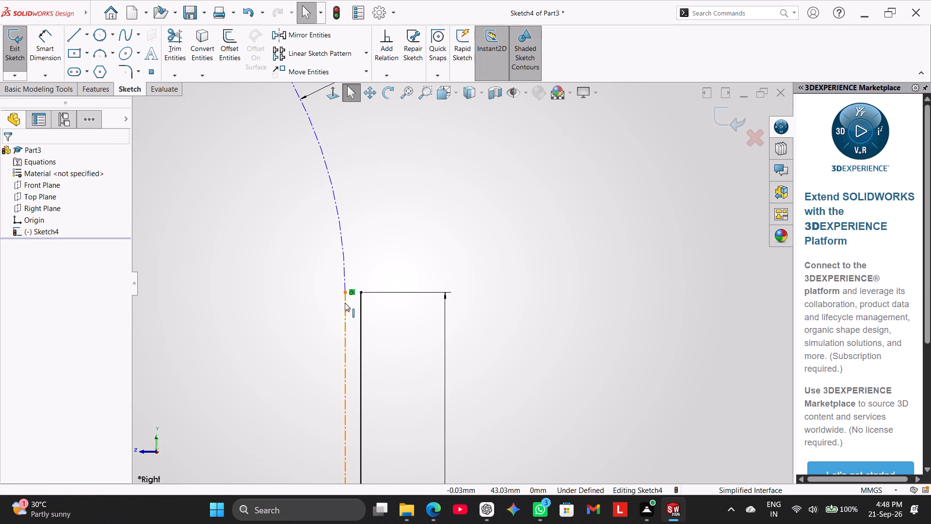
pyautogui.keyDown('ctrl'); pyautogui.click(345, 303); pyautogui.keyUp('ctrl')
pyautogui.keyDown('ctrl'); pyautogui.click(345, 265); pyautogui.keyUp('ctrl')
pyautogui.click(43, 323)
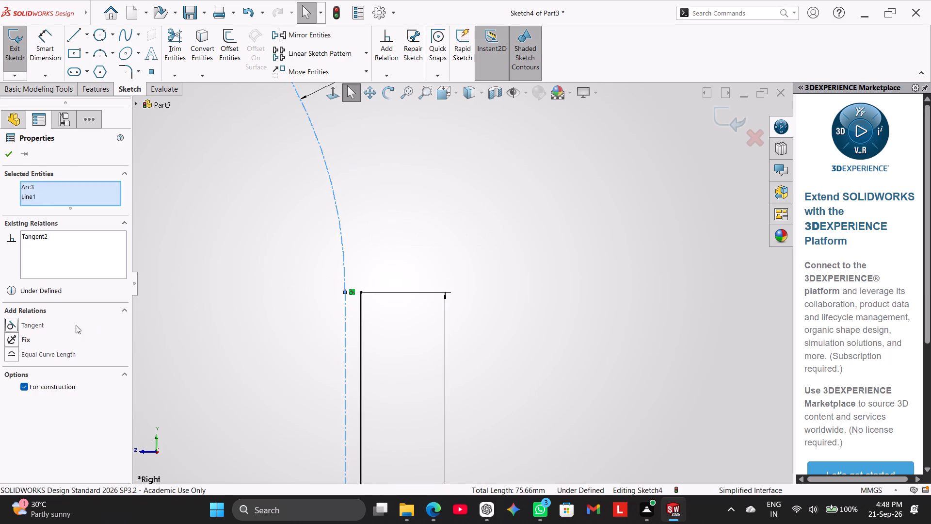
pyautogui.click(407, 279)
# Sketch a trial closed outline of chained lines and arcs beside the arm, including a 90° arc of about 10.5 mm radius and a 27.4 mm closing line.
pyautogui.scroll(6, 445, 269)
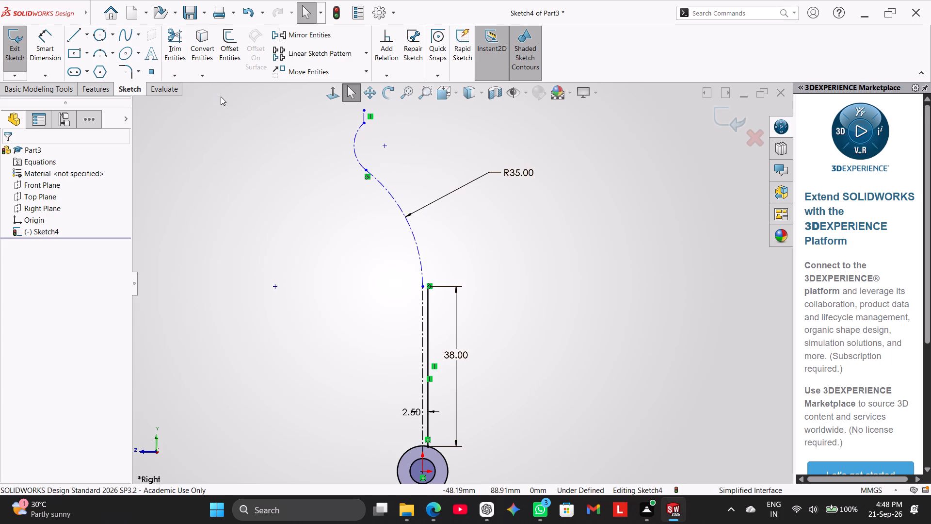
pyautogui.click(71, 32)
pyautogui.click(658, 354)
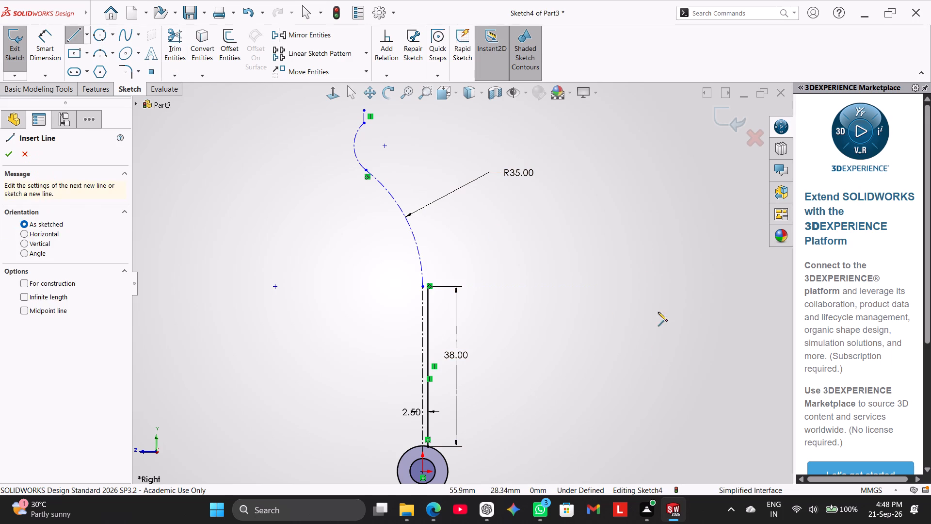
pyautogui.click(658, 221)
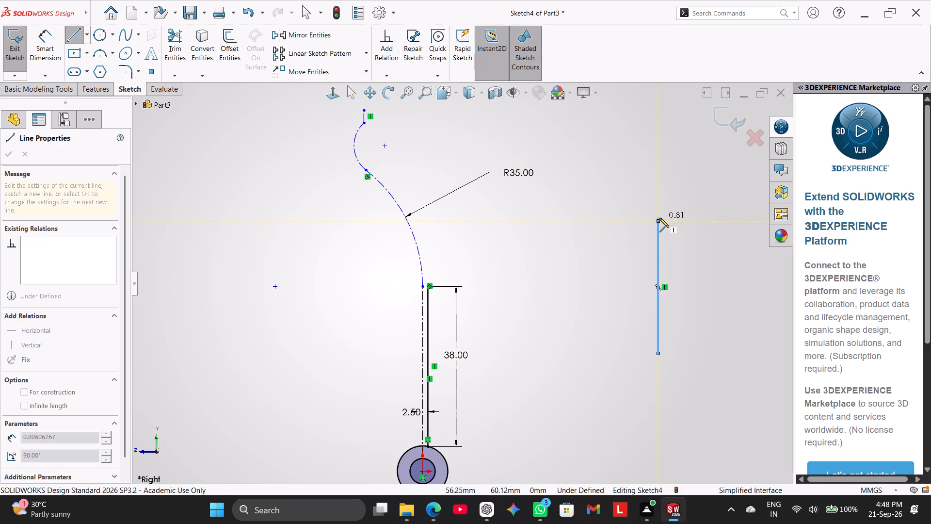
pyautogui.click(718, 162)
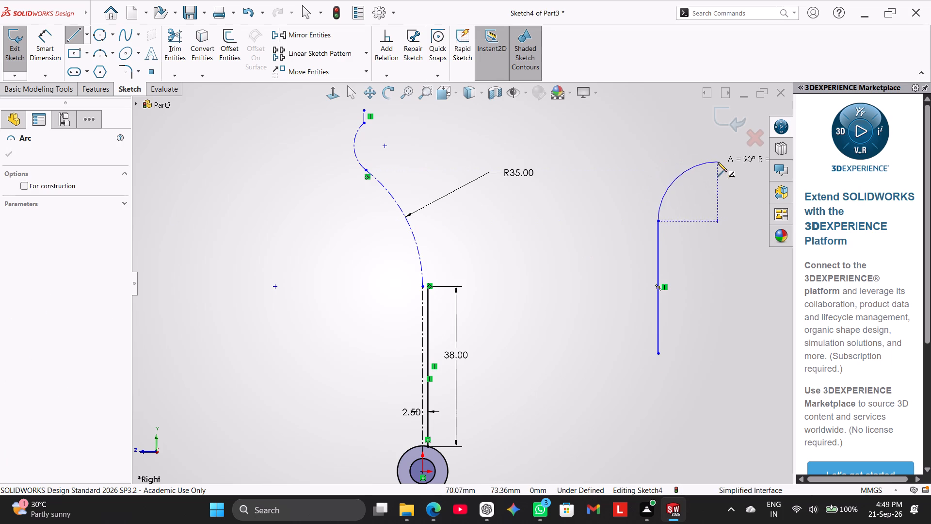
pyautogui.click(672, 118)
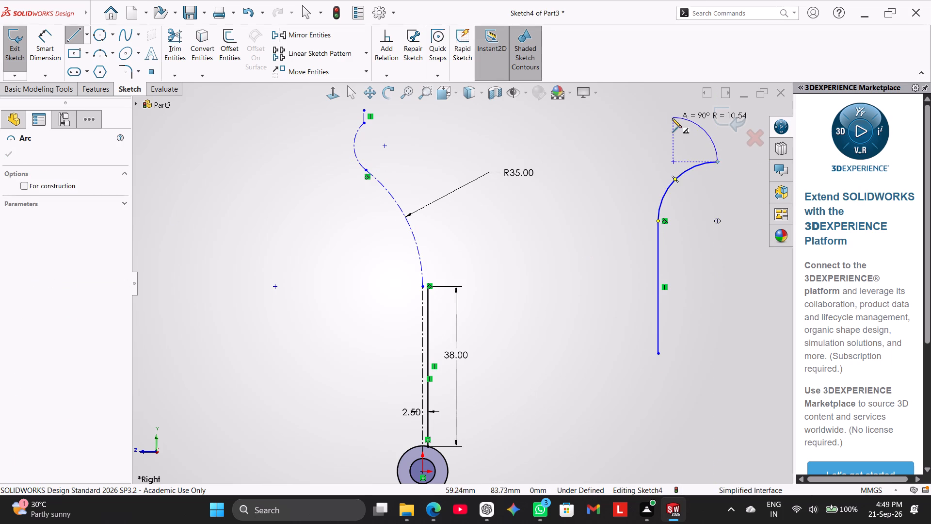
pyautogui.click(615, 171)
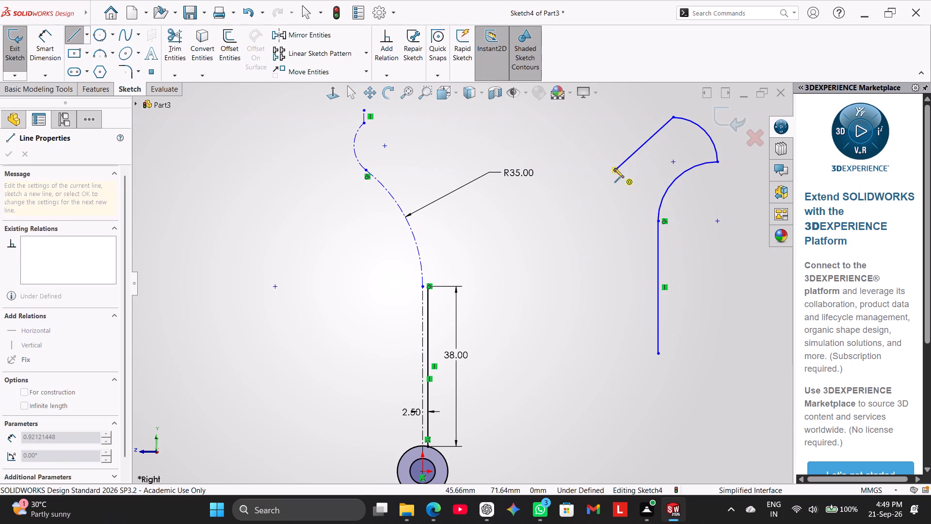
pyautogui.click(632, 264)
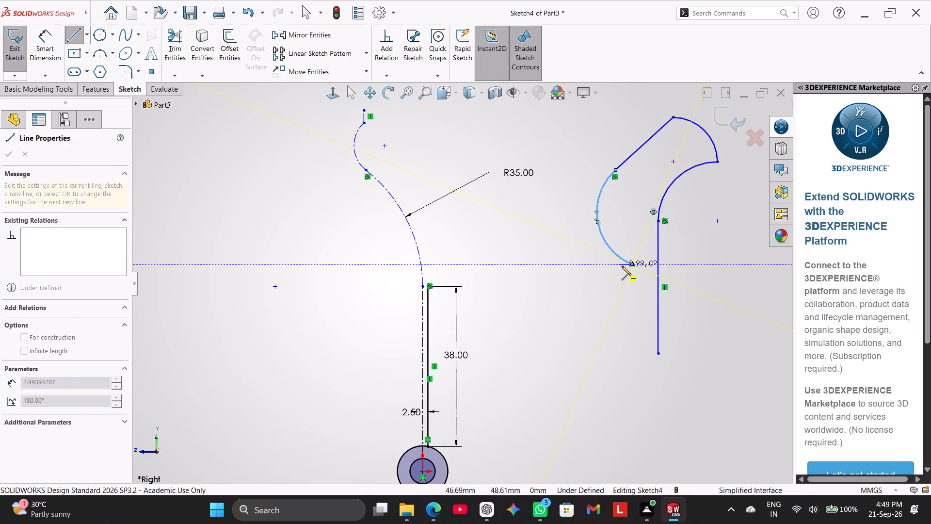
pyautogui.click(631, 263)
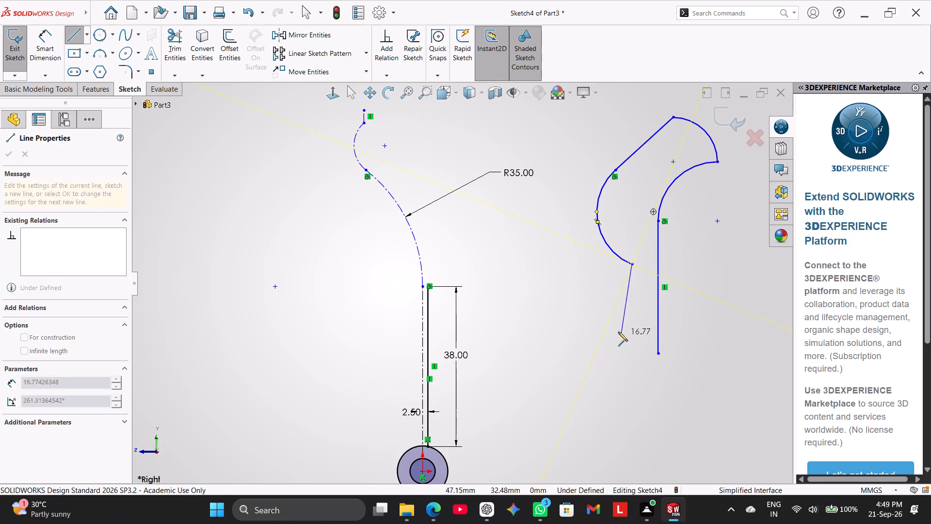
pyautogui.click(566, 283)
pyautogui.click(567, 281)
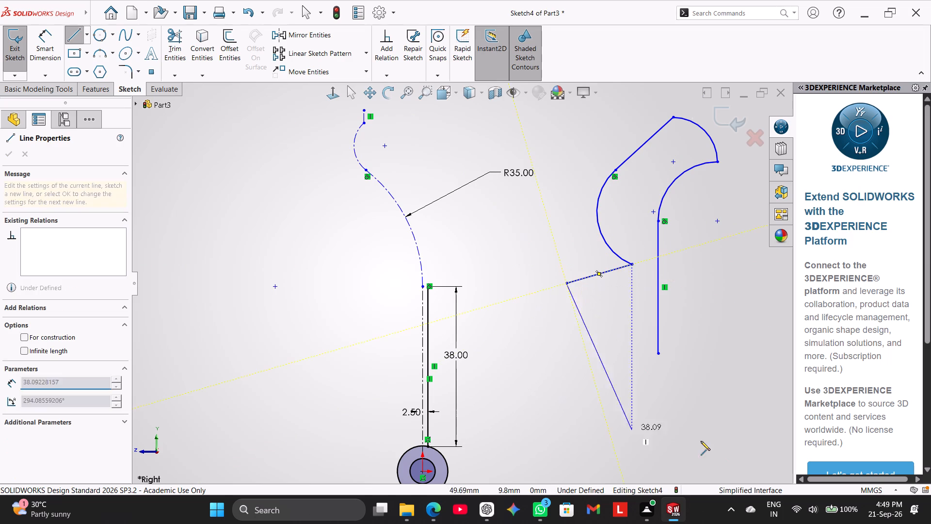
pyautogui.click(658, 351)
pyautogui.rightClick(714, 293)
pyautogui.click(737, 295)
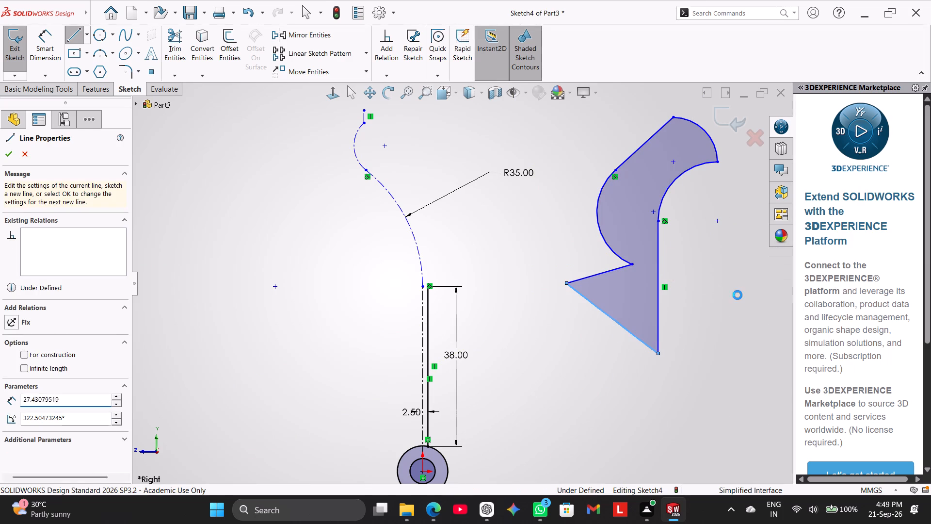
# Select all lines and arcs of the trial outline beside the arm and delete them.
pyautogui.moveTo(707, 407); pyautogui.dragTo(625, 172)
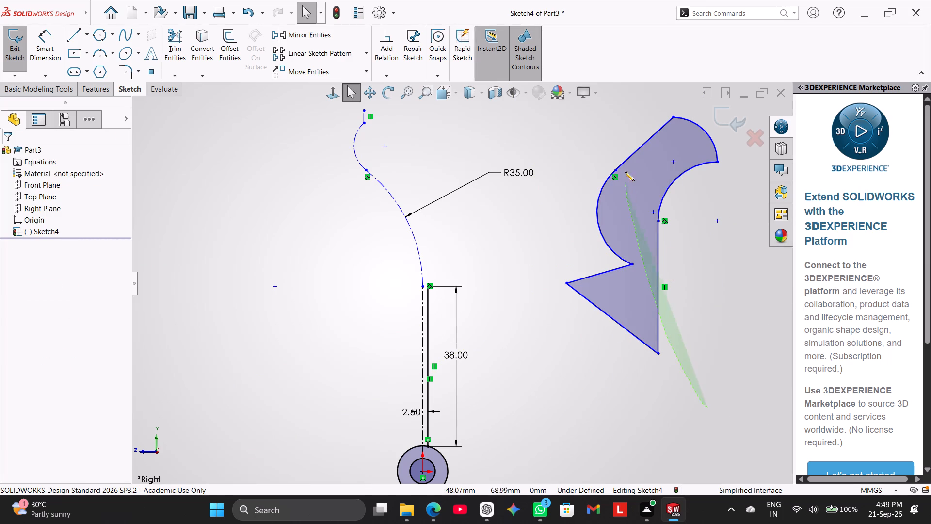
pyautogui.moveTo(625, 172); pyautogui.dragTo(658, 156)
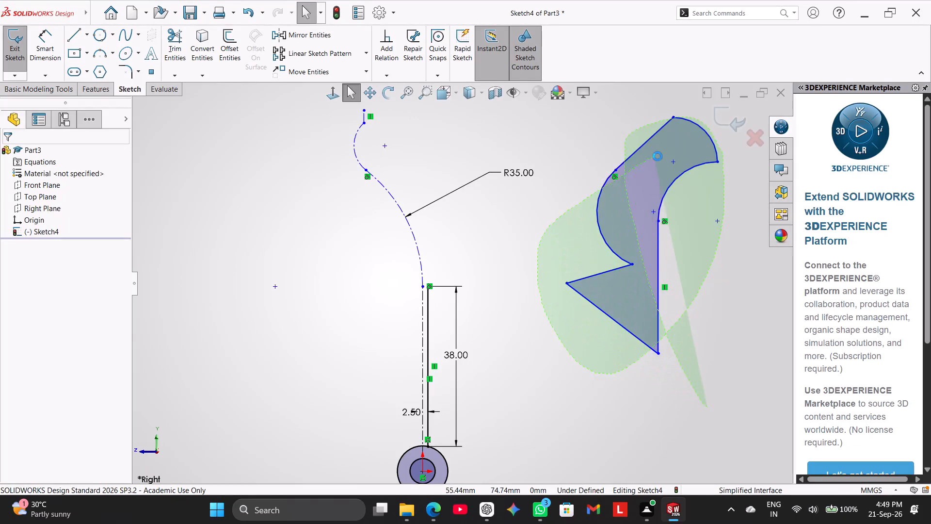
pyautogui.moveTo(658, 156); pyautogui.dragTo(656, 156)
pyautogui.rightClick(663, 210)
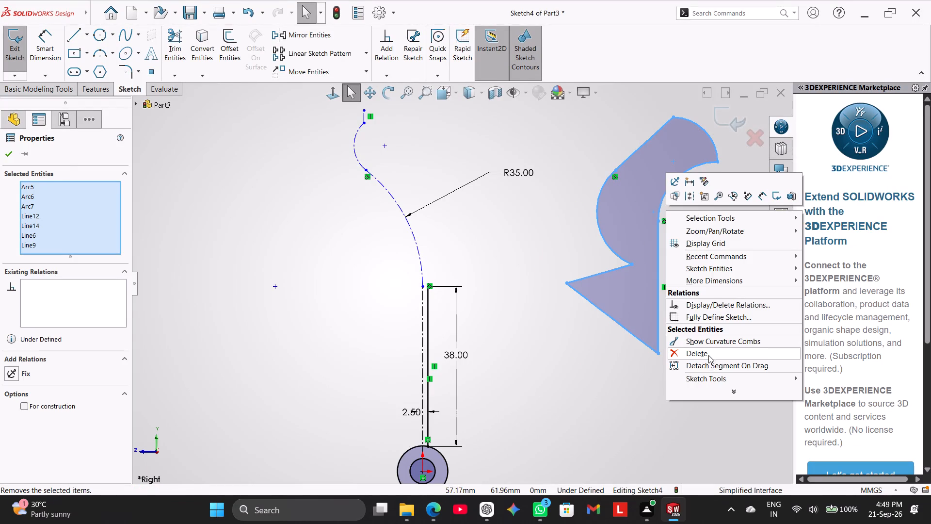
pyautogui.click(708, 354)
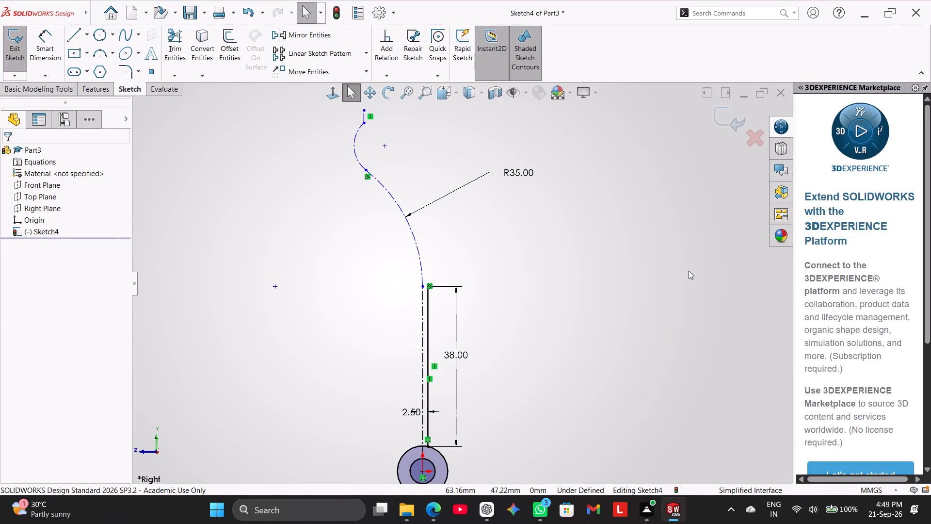
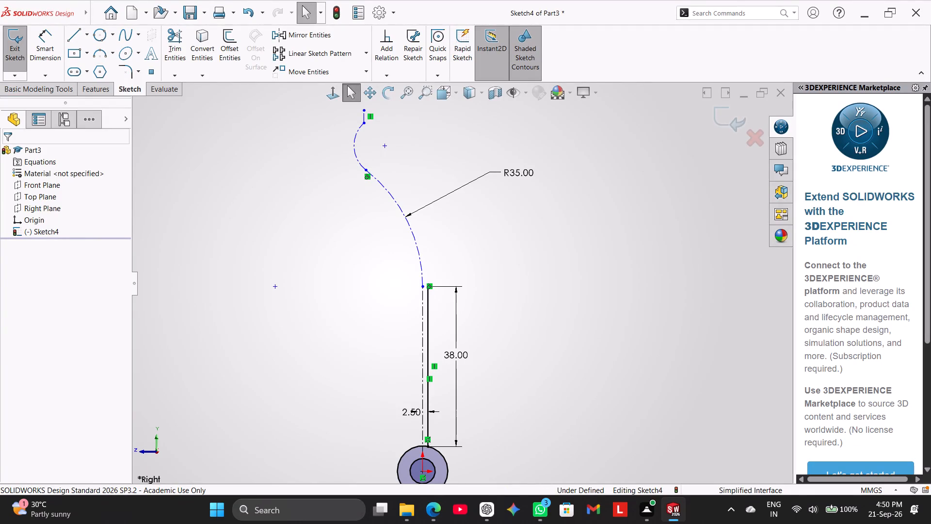
# Dimension the upper construction arc's radius as 10 mm.
pyautogui.click(46, 36)
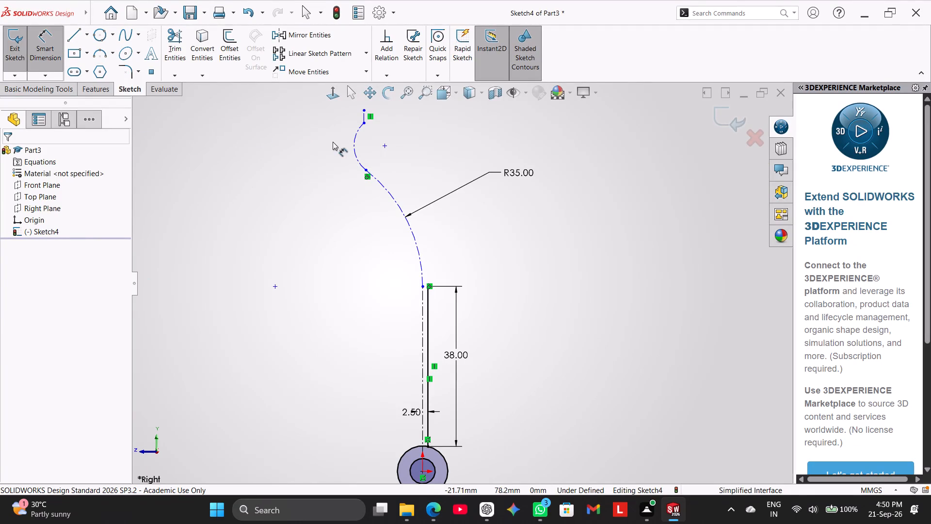
pyautogui.click(354, 154)
pyautogui.click(461, 119)
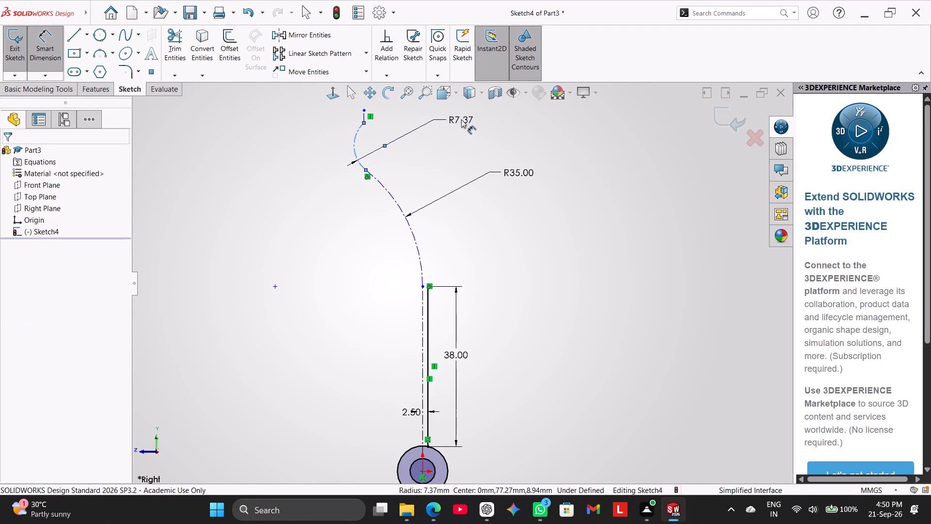
pyautogui.write('10')
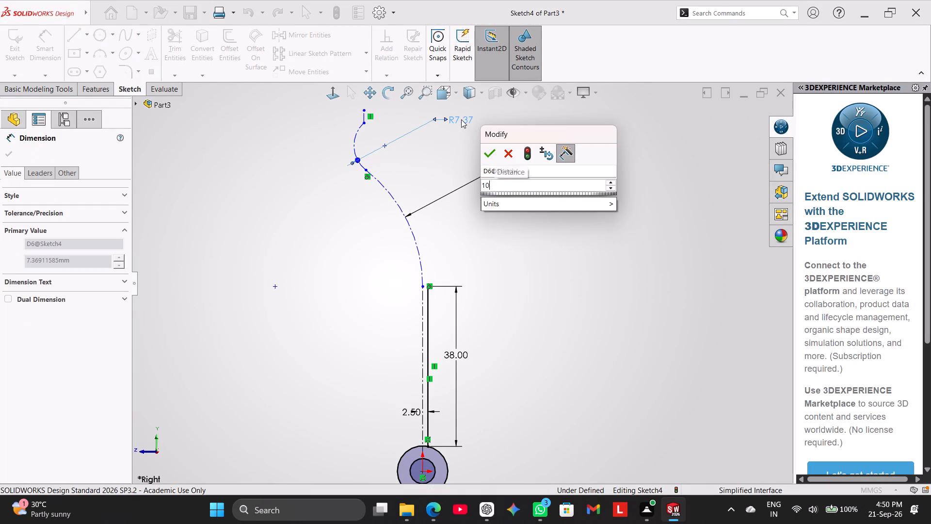
pyautogui.press('Return')
pyautogui.rightClick(586, 167)
pyautogui.click(627, 198)
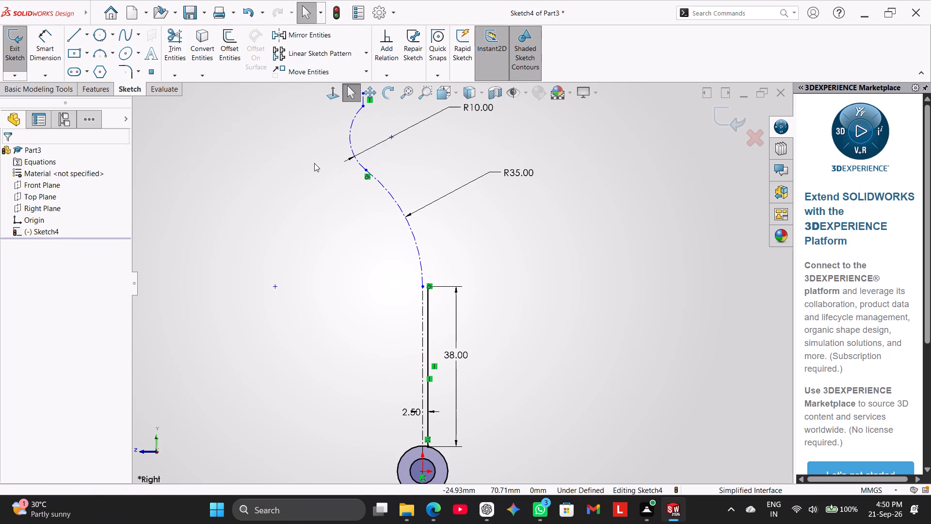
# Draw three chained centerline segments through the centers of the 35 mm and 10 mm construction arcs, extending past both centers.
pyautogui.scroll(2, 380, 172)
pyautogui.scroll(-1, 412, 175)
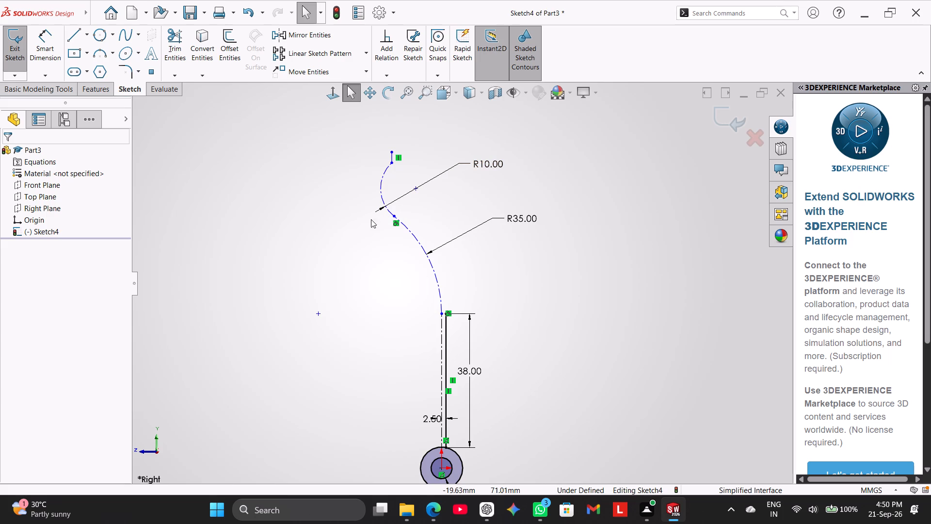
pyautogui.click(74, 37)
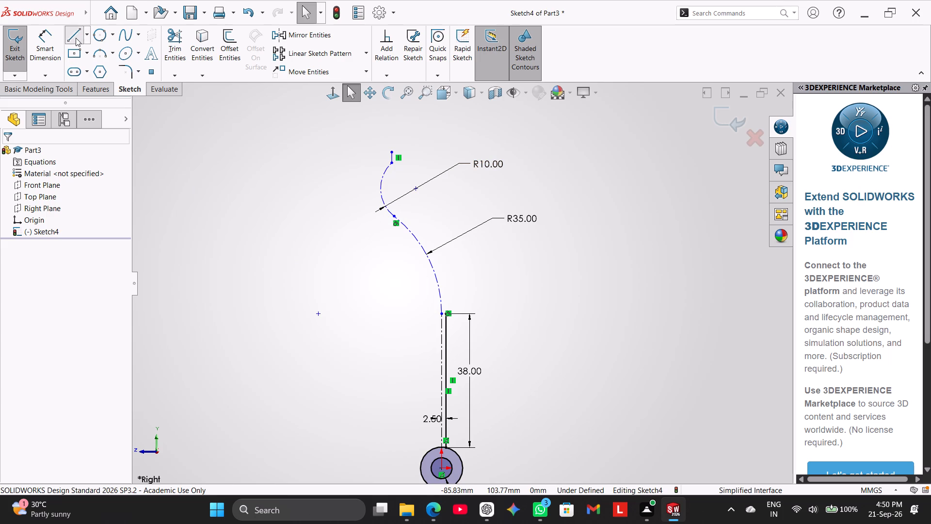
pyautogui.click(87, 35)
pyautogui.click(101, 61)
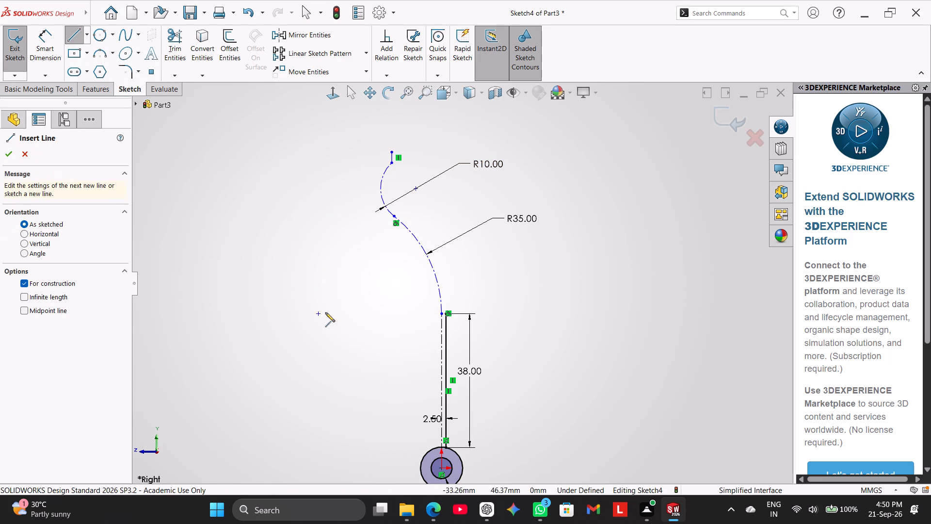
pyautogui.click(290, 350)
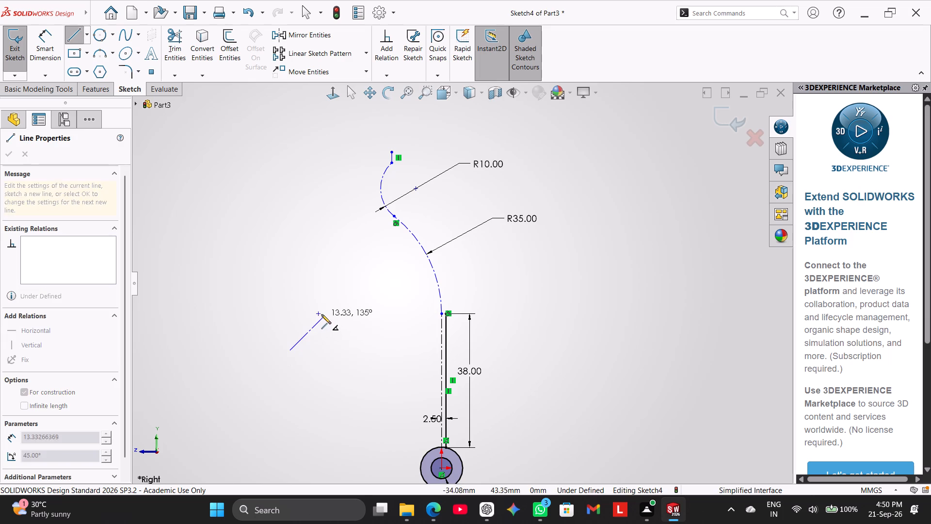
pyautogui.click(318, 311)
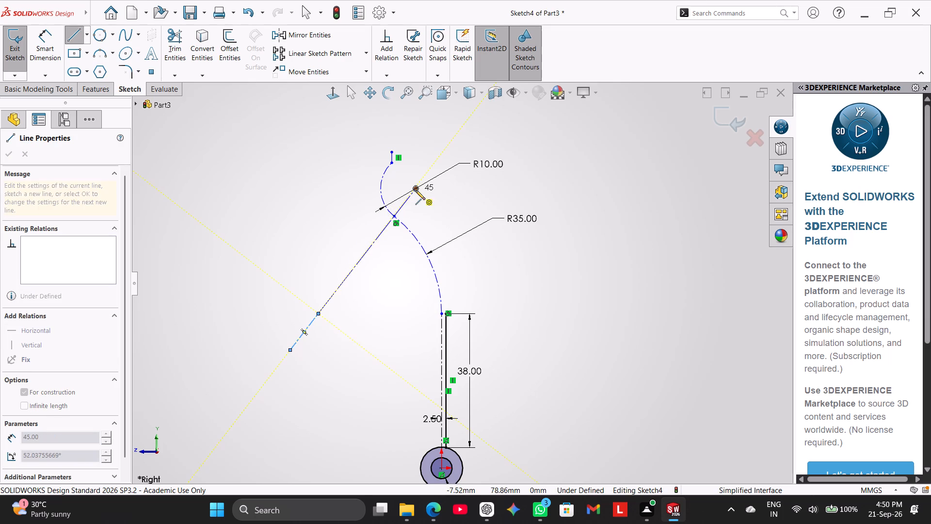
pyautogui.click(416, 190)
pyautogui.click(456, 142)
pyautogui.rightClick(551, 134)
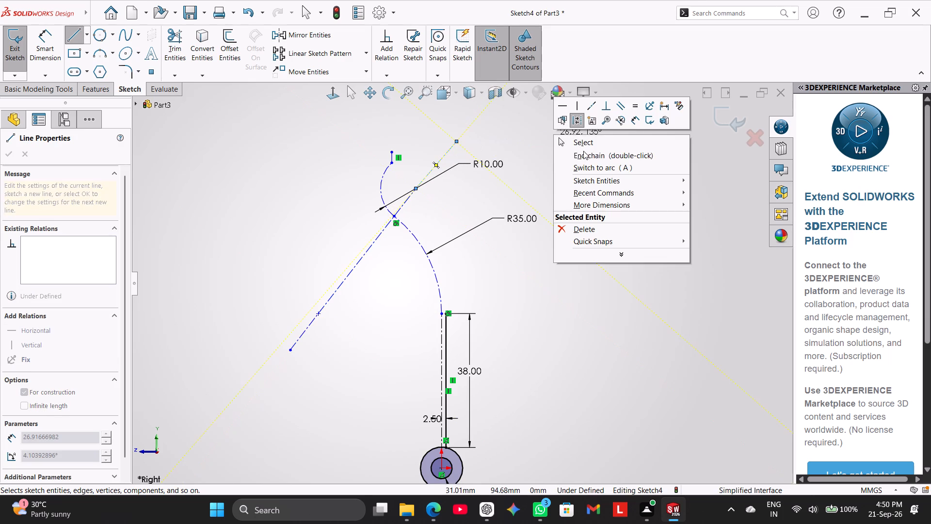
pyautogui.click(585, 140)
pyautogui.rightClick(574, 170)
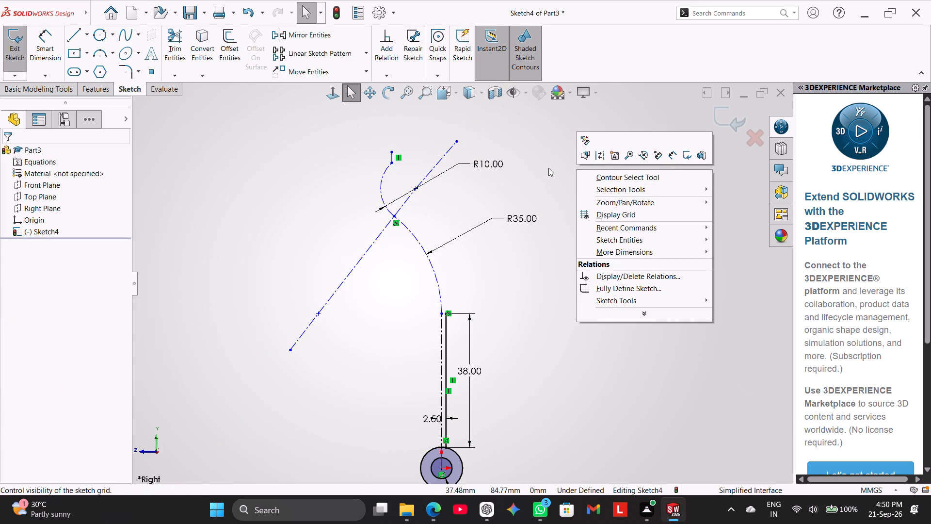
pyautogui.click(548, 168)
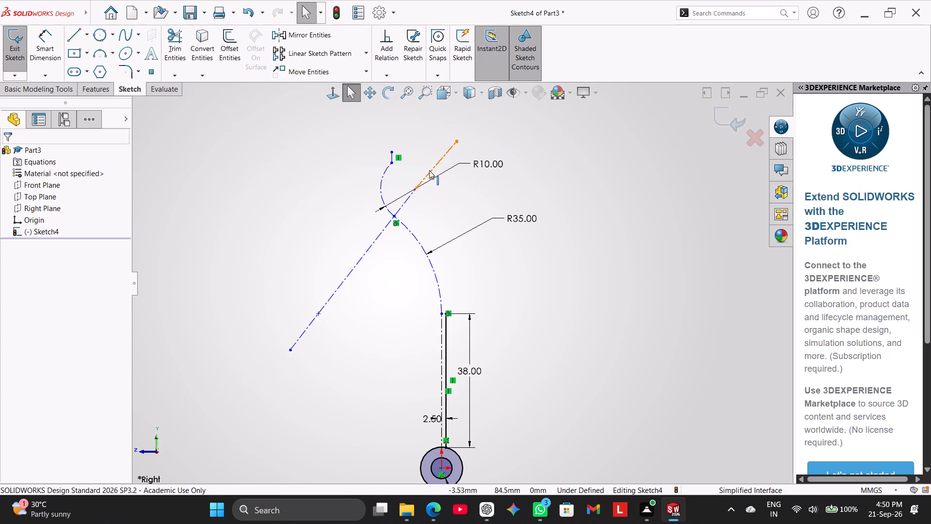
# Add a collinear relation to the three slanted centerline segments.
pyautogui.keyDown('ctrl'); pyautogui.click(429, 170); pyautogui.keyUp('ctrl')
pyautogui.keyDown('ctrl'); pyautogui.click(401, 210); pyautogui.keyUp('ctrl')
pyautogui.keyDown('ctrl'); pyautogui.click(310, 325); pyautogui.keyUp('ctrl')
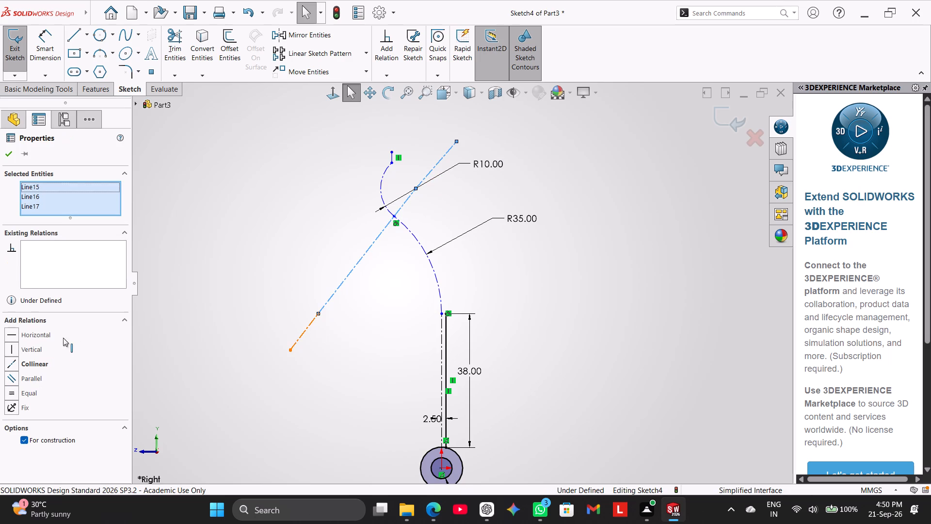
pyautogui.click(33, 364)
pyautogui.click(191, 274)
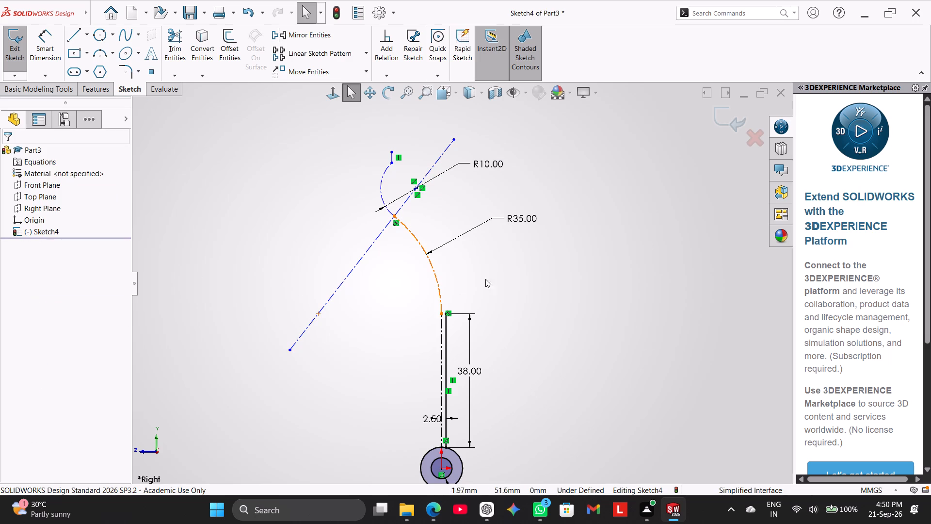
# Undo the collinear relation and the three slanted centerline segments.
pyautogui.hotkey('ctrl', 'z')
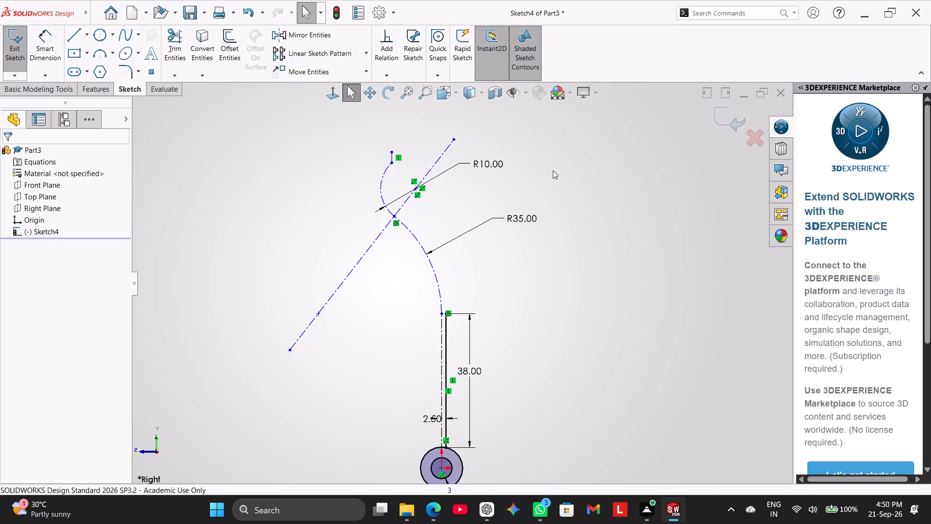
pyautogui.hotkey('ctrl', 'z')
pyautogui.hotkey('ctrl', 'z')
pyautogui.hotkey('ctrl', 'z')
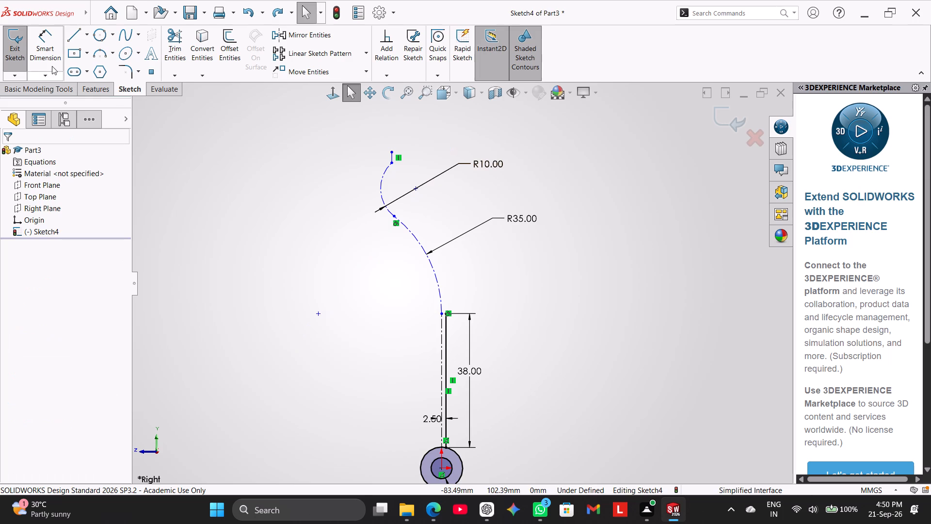
# Draw a single 45 mm centerline from the 35 mm arc's center to the 10 mm arc's center.
pyautogui.click(86, 39)
pyautogui.click(90, 66)
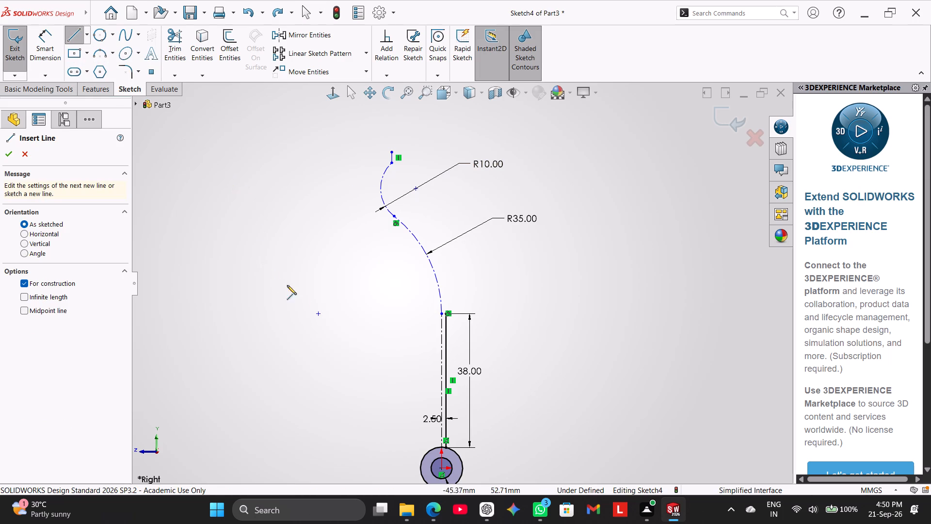
pyautogui.click(319, 316)
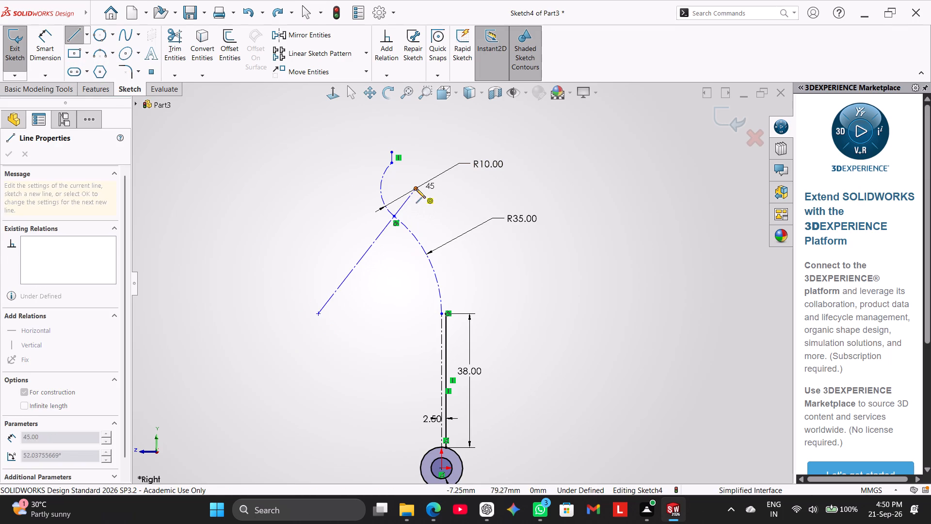
pyautogui.click(416, 188)
pyautogui.rightClick(438, 129)
pyautogui.click(457, 136)
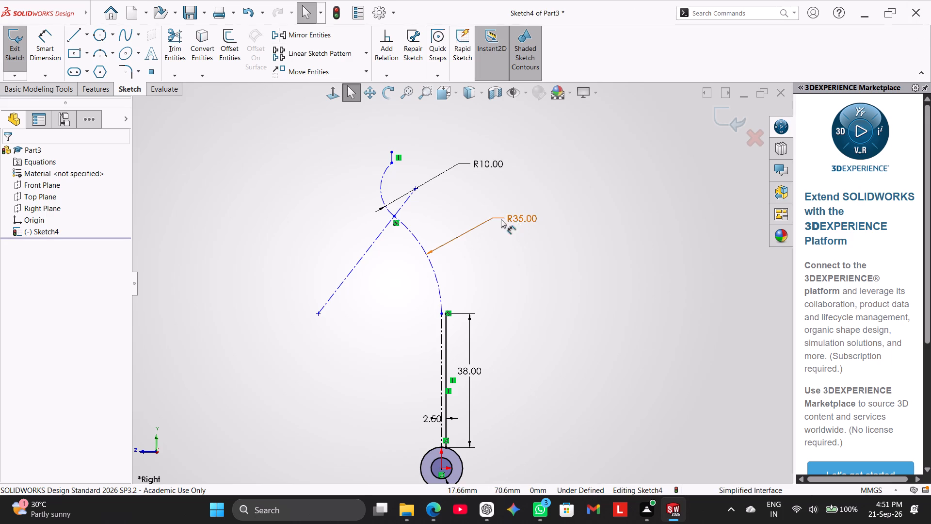
# Reposition the 35 mm radius dimension to the inner side of its arc, between the center point and the arc.
pyautogui.moveTo(520, 214); pyautogui.dragTo(369, 301)
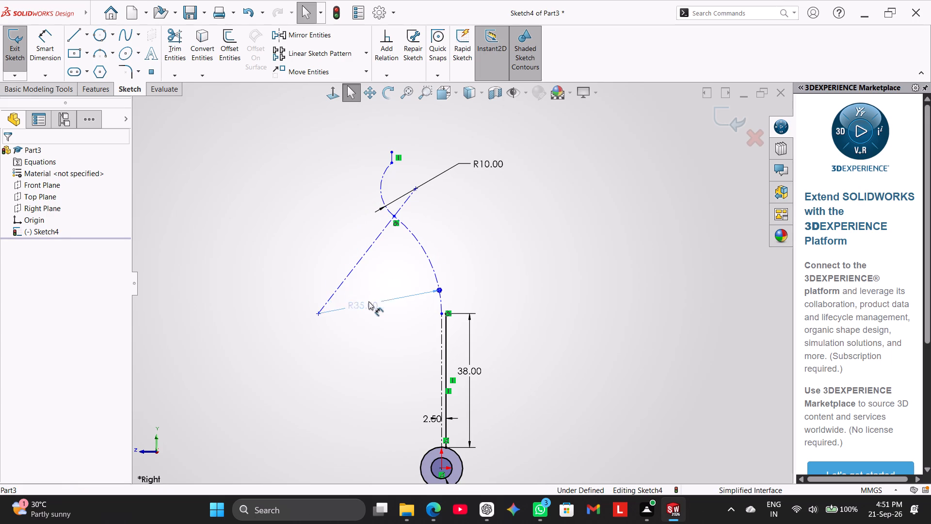
pyautogui.moveTo(369, 301); pyautogui.dragTo(446, 258)
pyautogui.moveTo(446, 258); pyautogui.dragTo(395, 276)
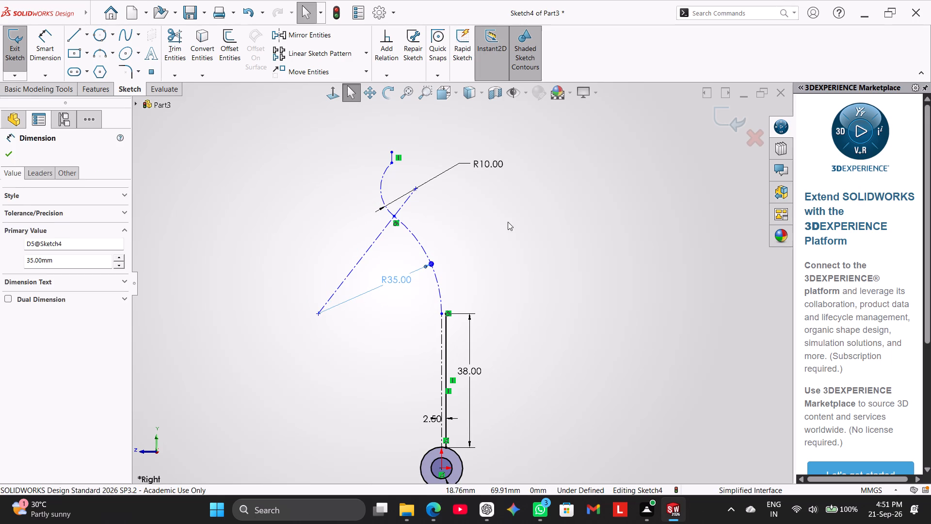
pyautogui.click(508, 222)
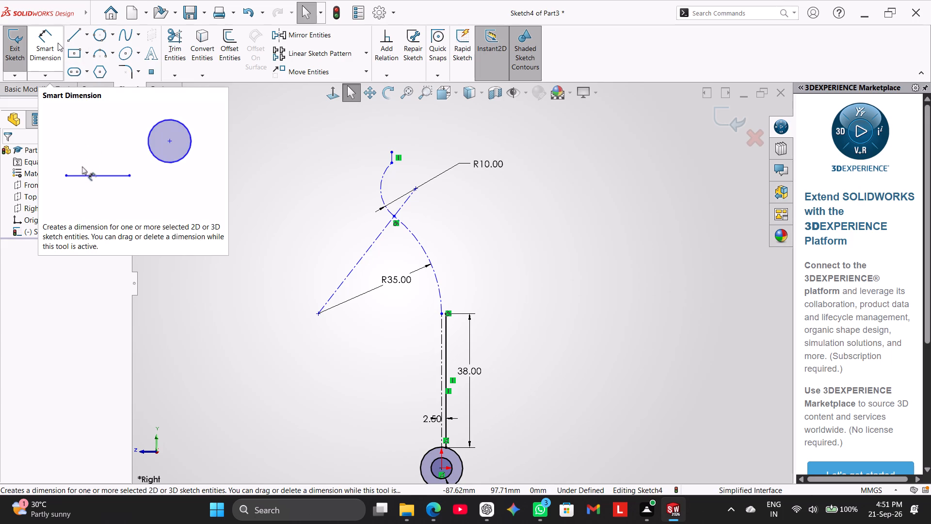
# Draw a horizontal centerline about 70 mm long from the 35 mm arc's center through the arc's lower endpoint.
pyautogui.click(86, 37)
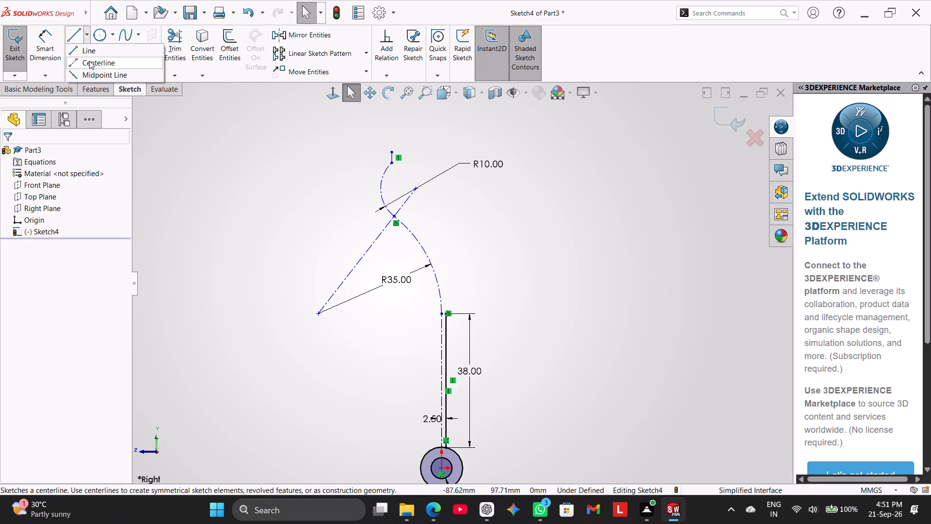
pyautogui.click(89, 61)
pyautogui.click(319, 314)
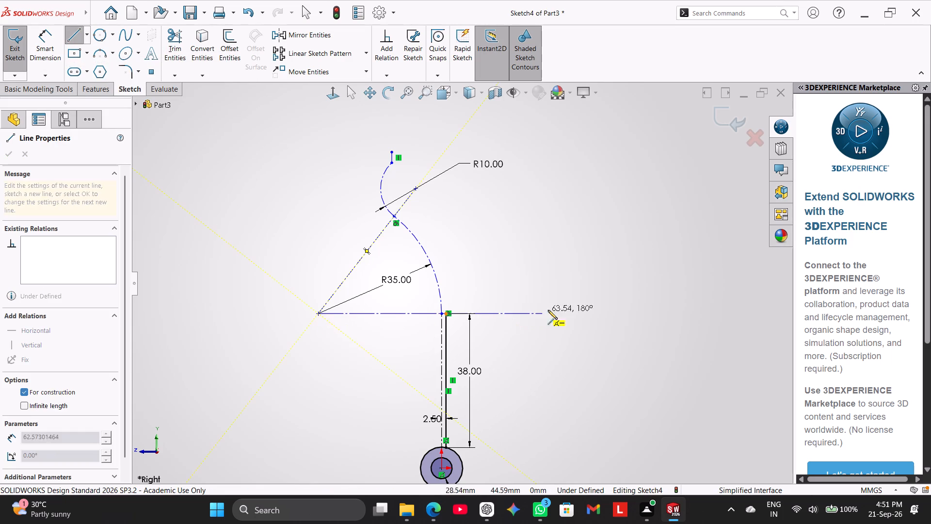
pyautogui.click(565, 312)
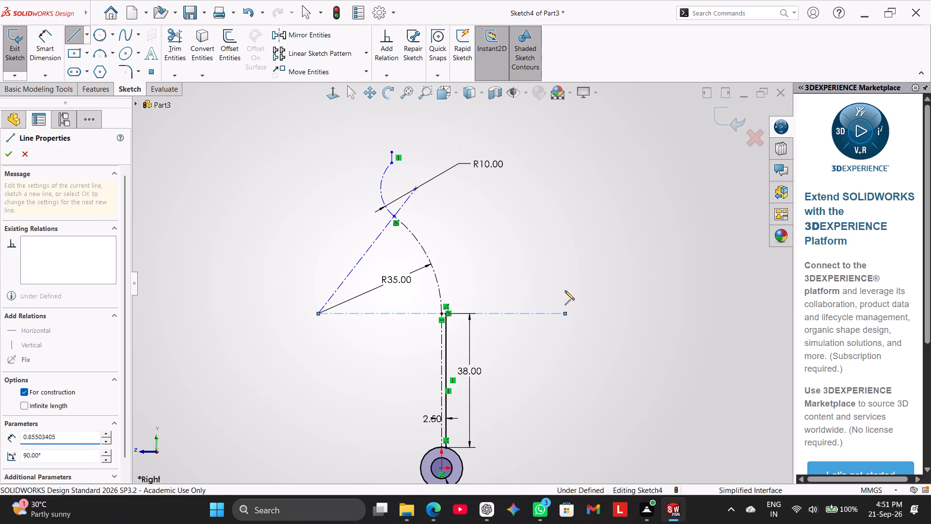
pyautogui.rightClick(562, 268)
pyautogui.click(578, 277)
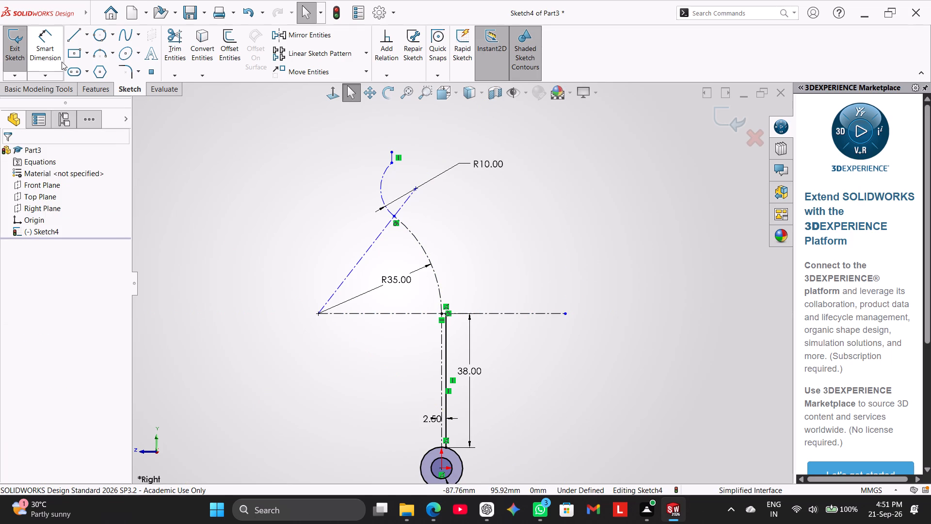
# Dimension the angle between the horizontal centerline and the slanted centerline joining the arc centers as 45°.
pyautogui.click(47, 49)
pyautogui.click(408, 311)
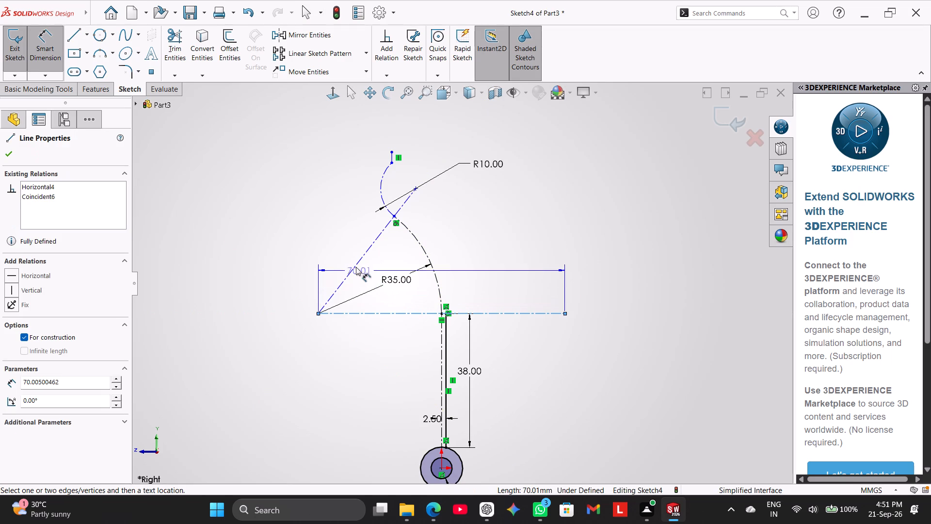
pyautogui.click(355, 266)
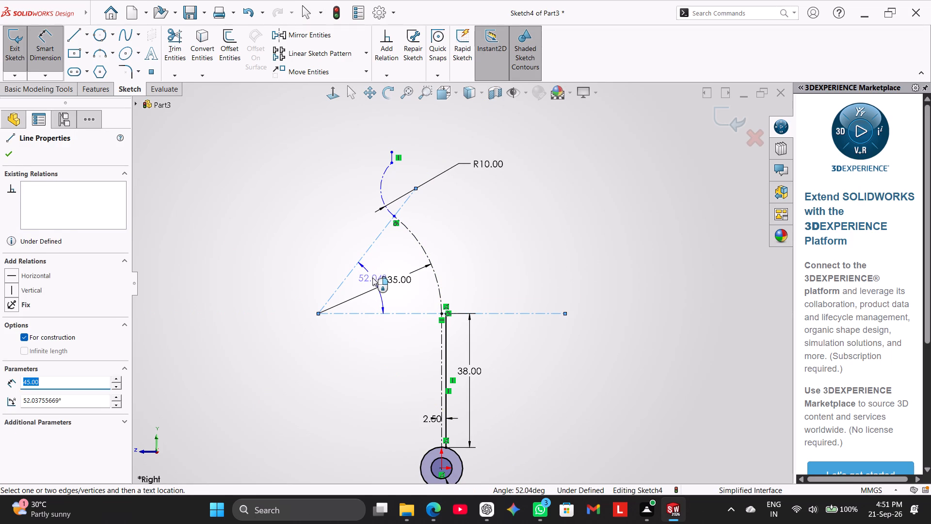
pyautogui.click(373, 278)
pyautogui.write('45')
pyautogui.press('Return')
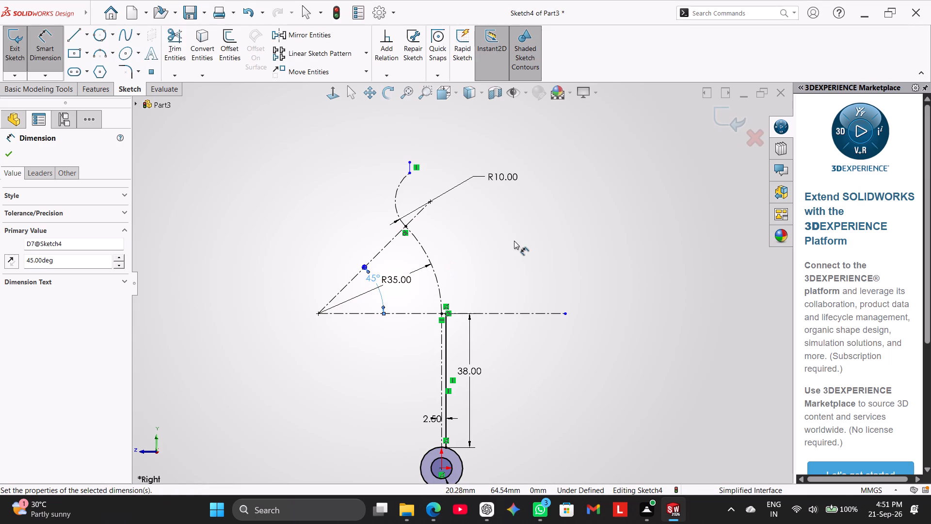
pyautogui.rightClick(514, 241)
pyautogui.click(554, 276)
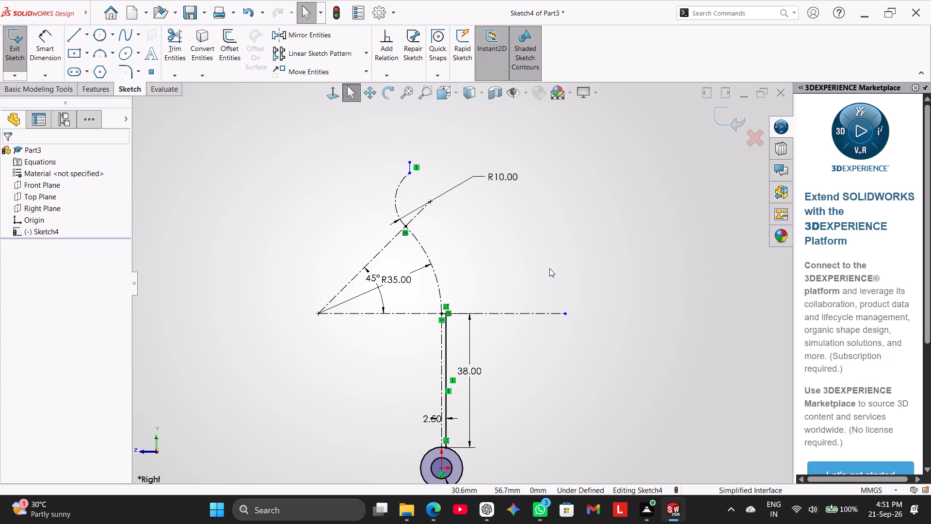
# Draw a slanted centerline from the 10 mm arc's center outward across the upper part of that arc.
pyautogui.scroll(-2, 424, 204)
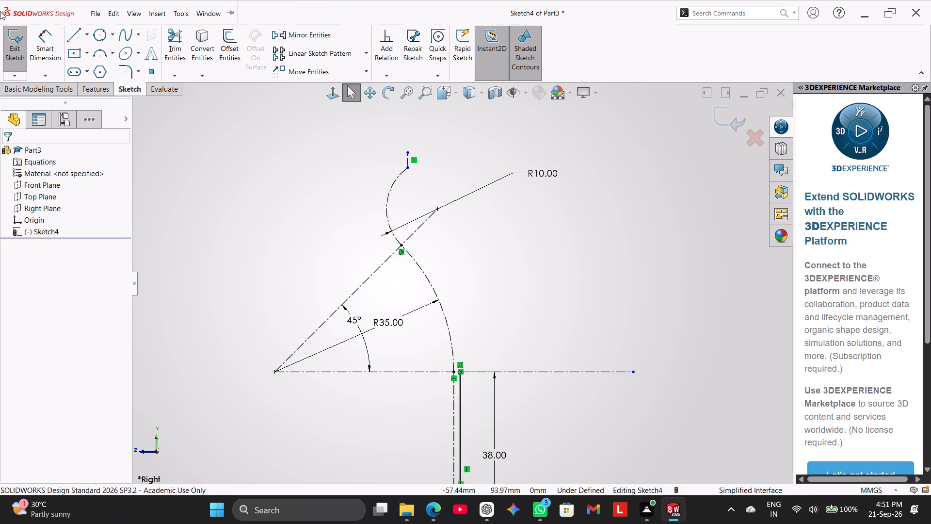
pyautogui.click(86, 39)
pyautogui.click(89, 63)
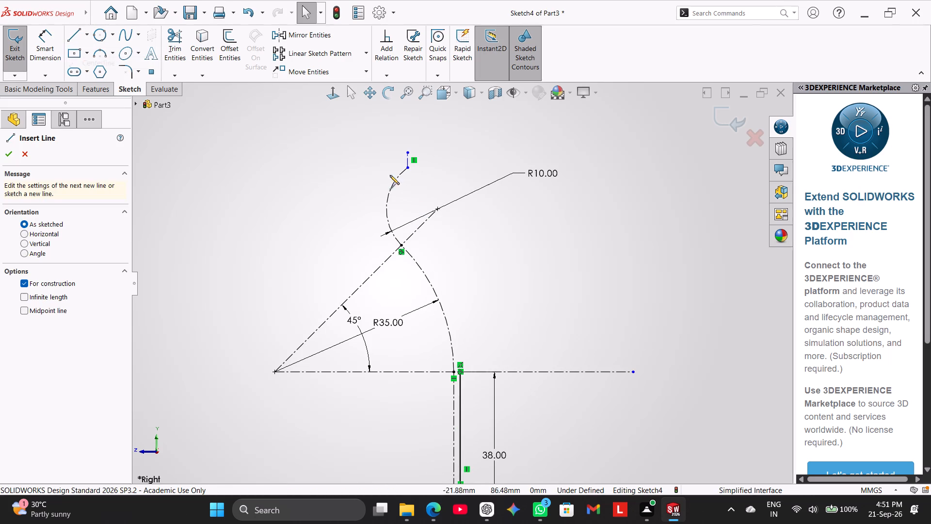
pyautogui.click(439, 211)
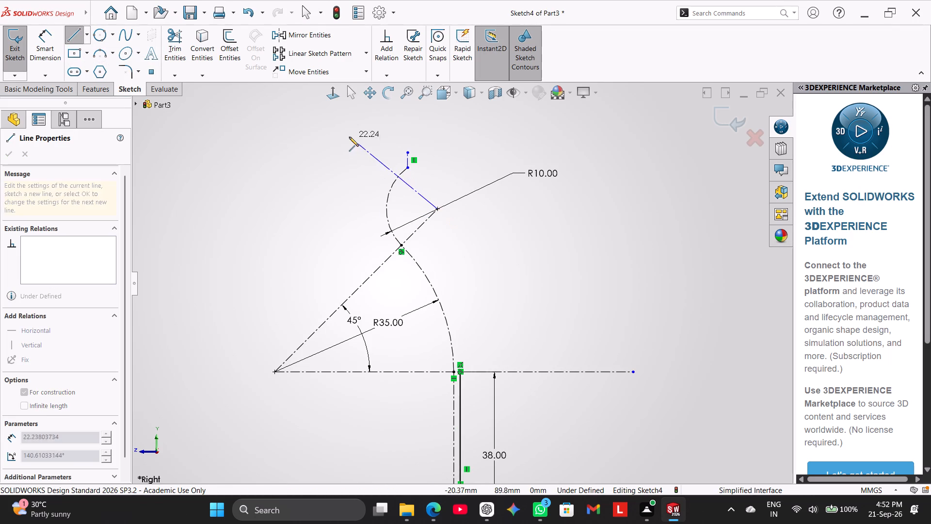
pyautogui.click(338, 126)
pyautogui.rightClick(360, 127)
pyautogui.click(373, 132)
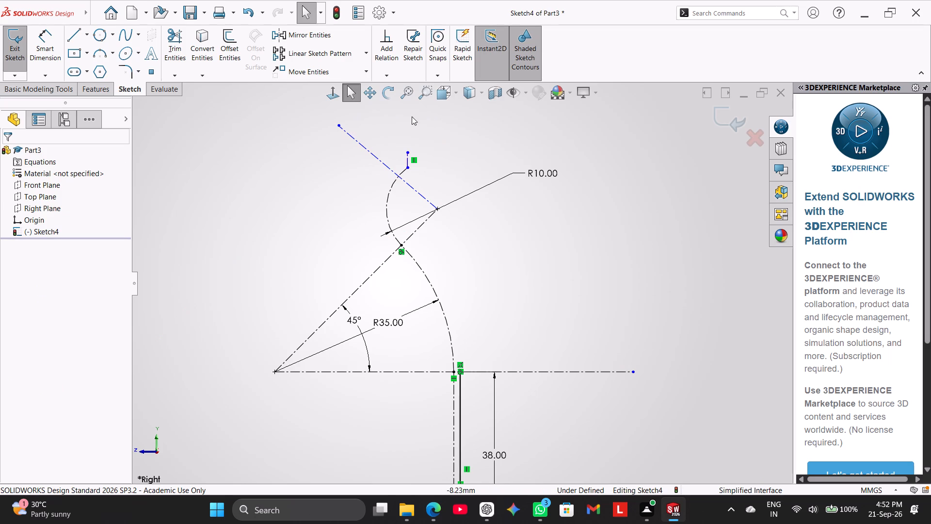
# Delete the short vertical centerline above the upper endpoint of the 10 mm construction arc.
pyautogui.rightClick(408, 159)
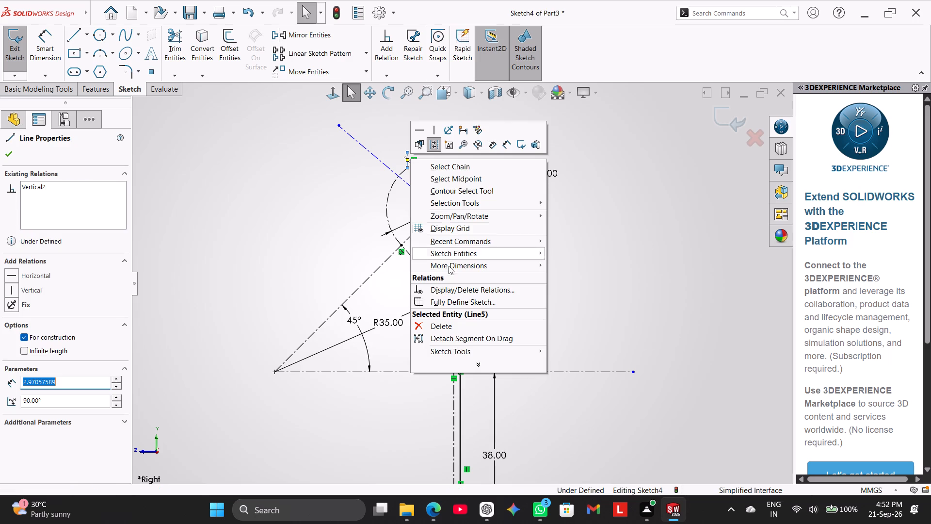
pyautogui.click(448, 323)
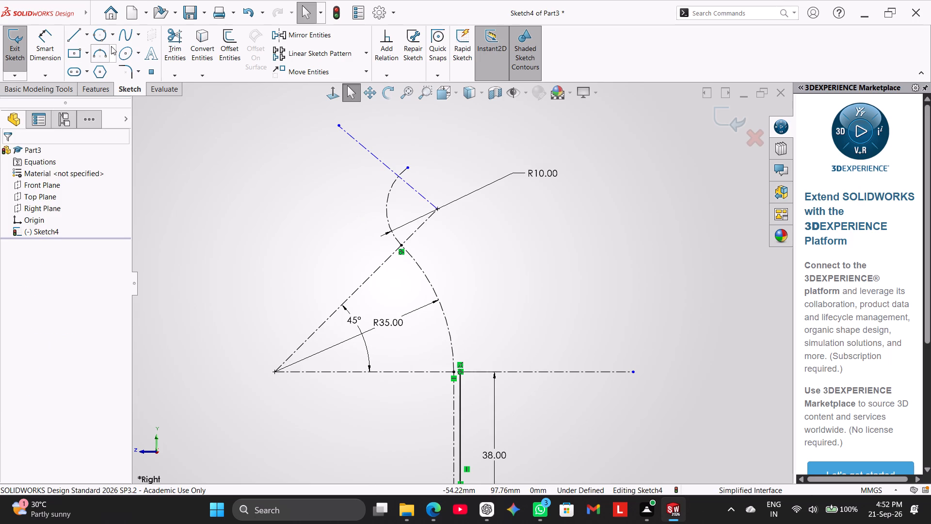
# Draw a tangent arc of about 4 mm radius curving upward from the upper endpoint of the 10 mm arc.
pyautogui.click(80, 37)
pyautogui.click(407, 167)
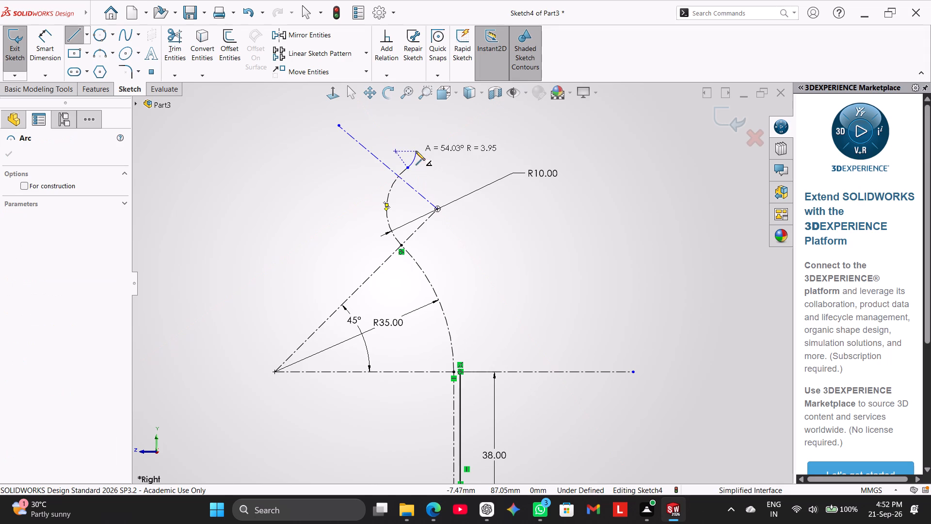
pyautogui.click(416, 151)
pyautogui.rightClick(419, 130)
pyautogui.click(435, 138)
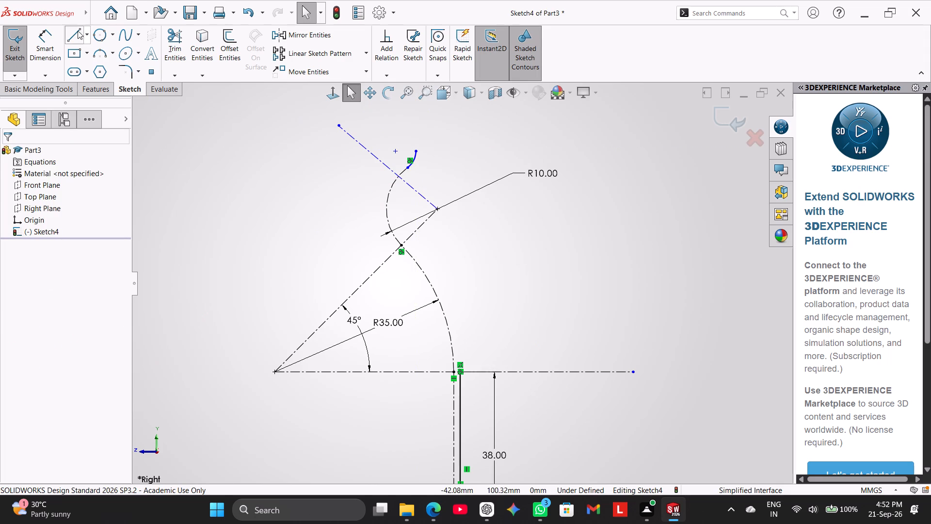
# Dimension the small tangent arc's radius as 4.3 mm.
pyautogui.click(51, 43)
pyautogui.scroll(-3, 469, 157)
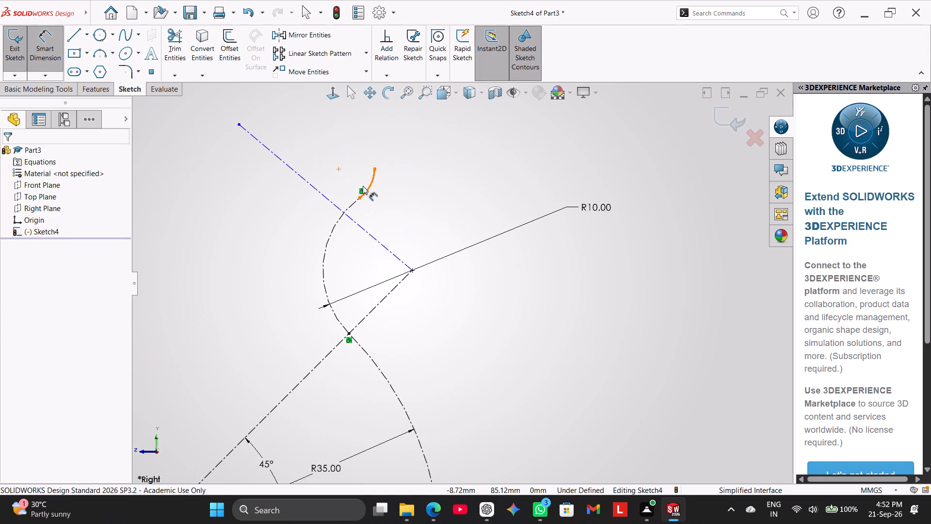
pyautogui.click(369, 189)
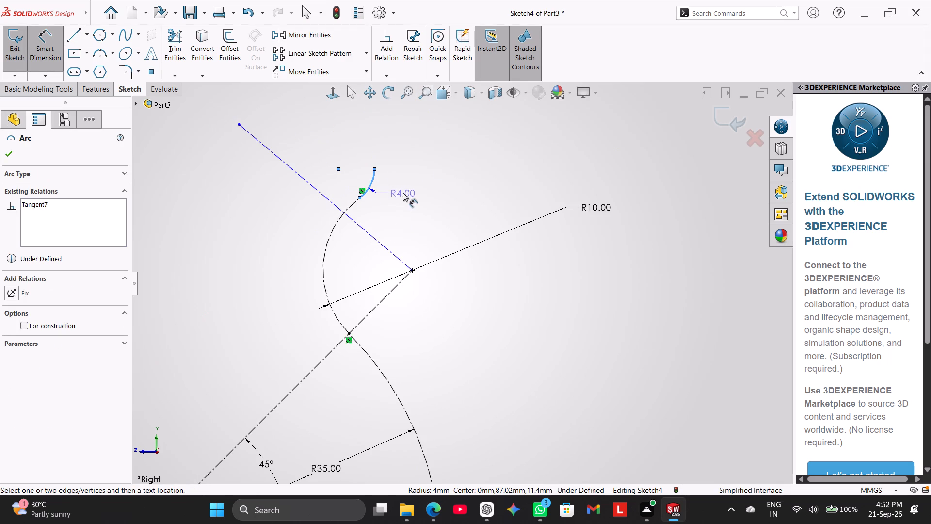
pyautogui.click(411, 194)
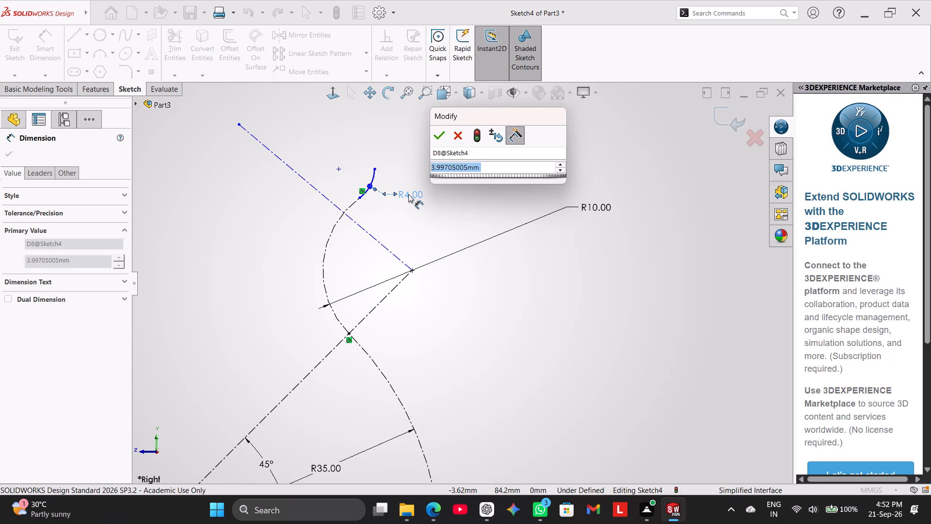
pyautogui.write('4.3')
pyautogui.press('Return')
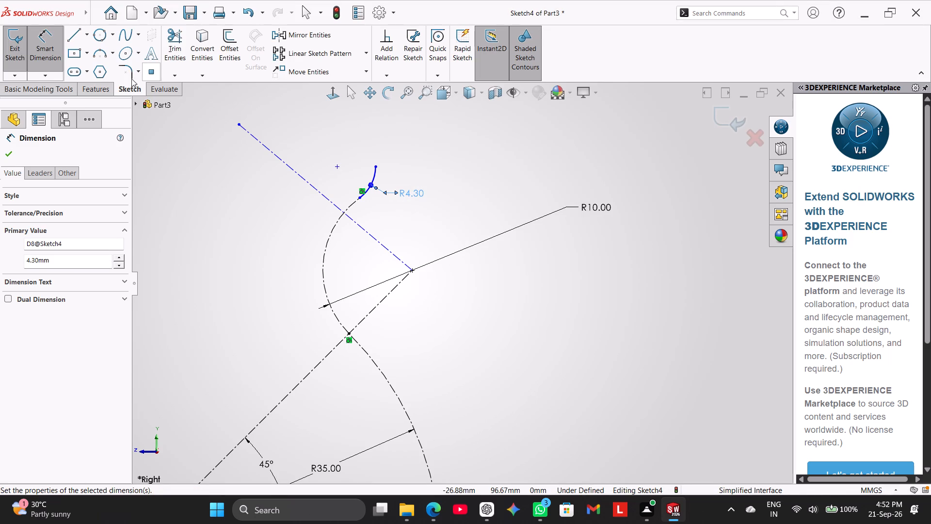
pyautogui.rightClick(453, 187)
pyautogui.click(500, 219)
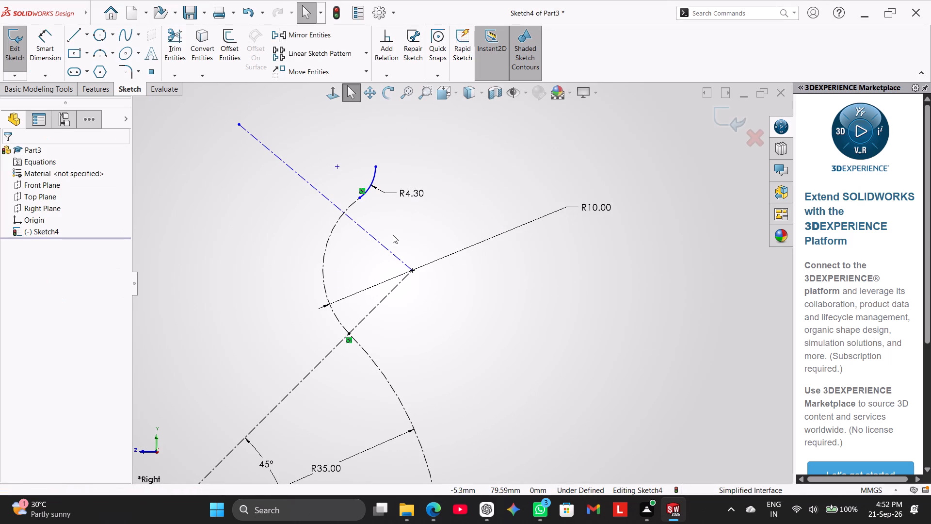
# Make the small arc's center point coincident with the slanted centerline through the 10 mm arc's center.
pyautogui.keyDown('ctrl'); pyautogui.click(284, 163); pyautogui.keyUp('ctrl')
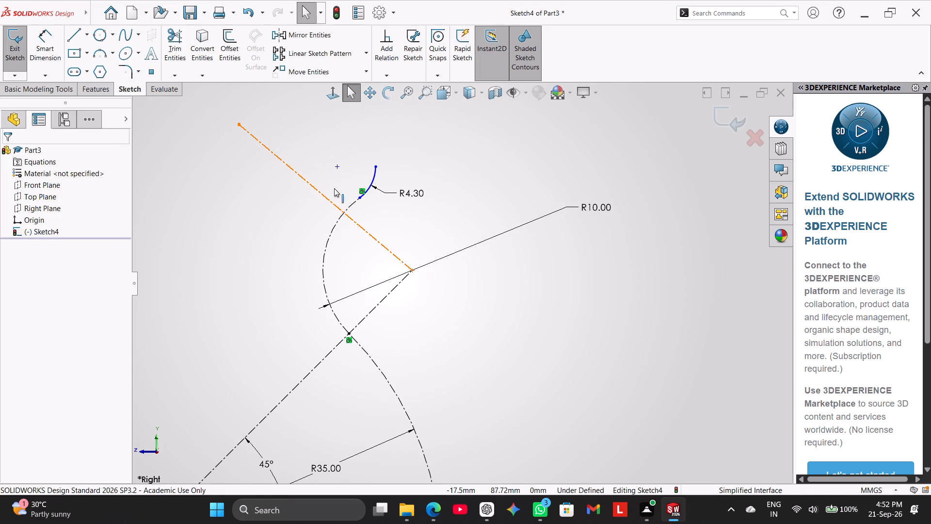
pyautogui.keyDown('ctrl'); pyautogui.click(336, 166); pyautogui.keyUp('ctrl')
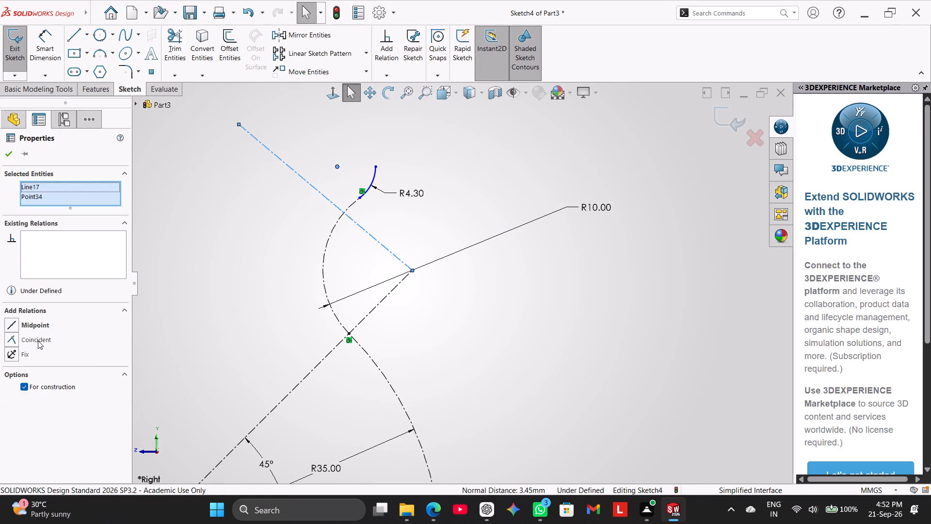
pyautogui.click(38, 341)
pyautogui.click(220, 293)
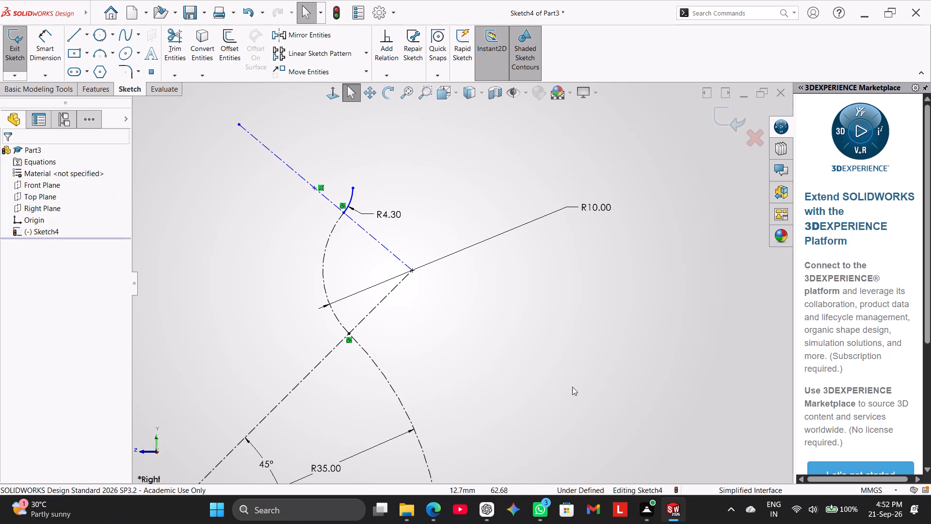
pyautogui.click(537, 344)
pyautogui.click(411, 157)
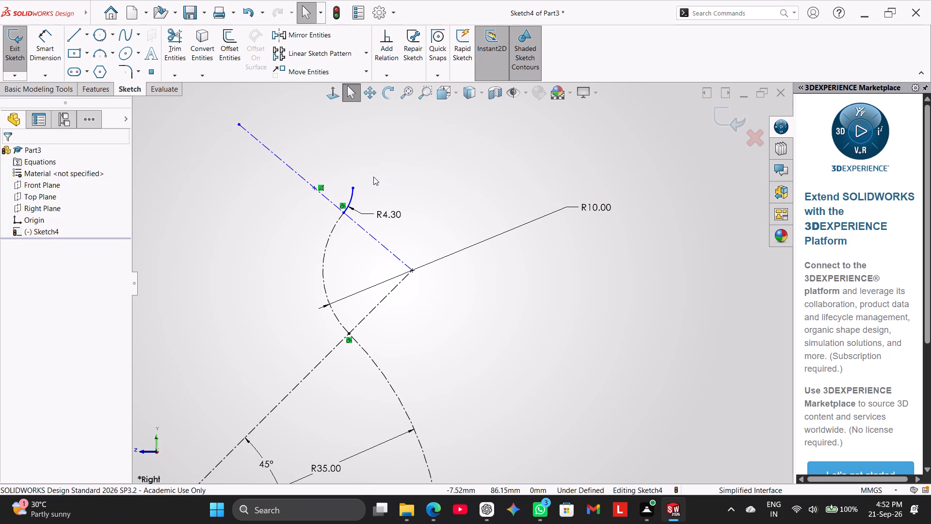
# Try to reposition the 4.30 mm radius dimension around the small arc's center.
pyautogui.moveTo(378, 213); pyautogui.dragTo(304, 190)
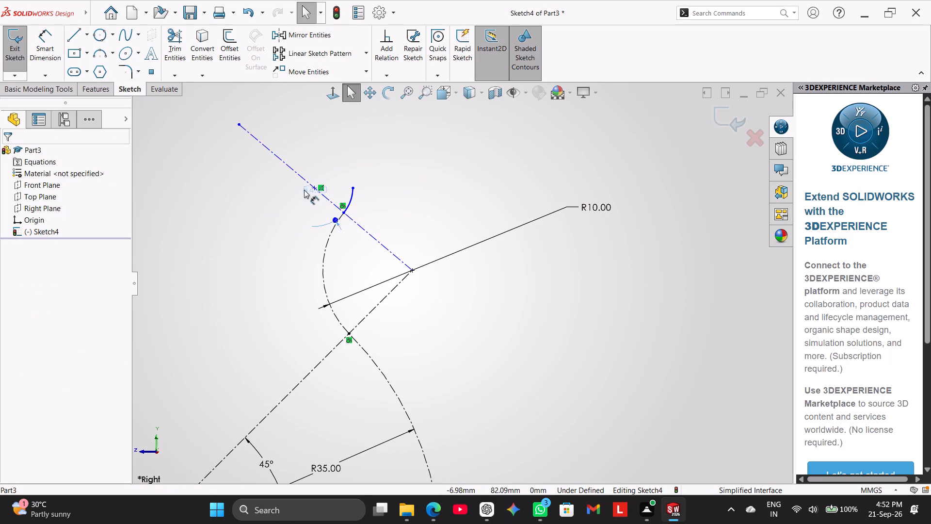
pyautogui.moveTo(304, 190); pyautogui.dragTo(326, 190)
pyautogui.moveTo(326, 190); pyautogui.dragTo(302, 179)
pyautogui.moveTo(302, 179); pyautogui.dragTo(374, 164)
# Delete the 4.30 mm radius dimension of the small arc.
pyautogui.rightClick(379, 157)
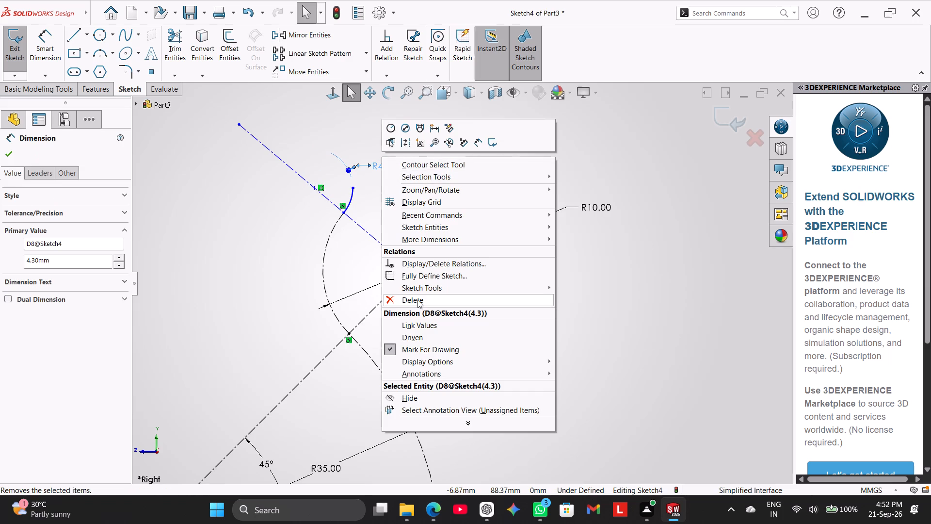
pyautogui.click(417, 300)
# Dimension the small arc's radius again as 4.30 mm, placing the value just outside the arc.
pyautogui.scroll(-2, 368, 188)
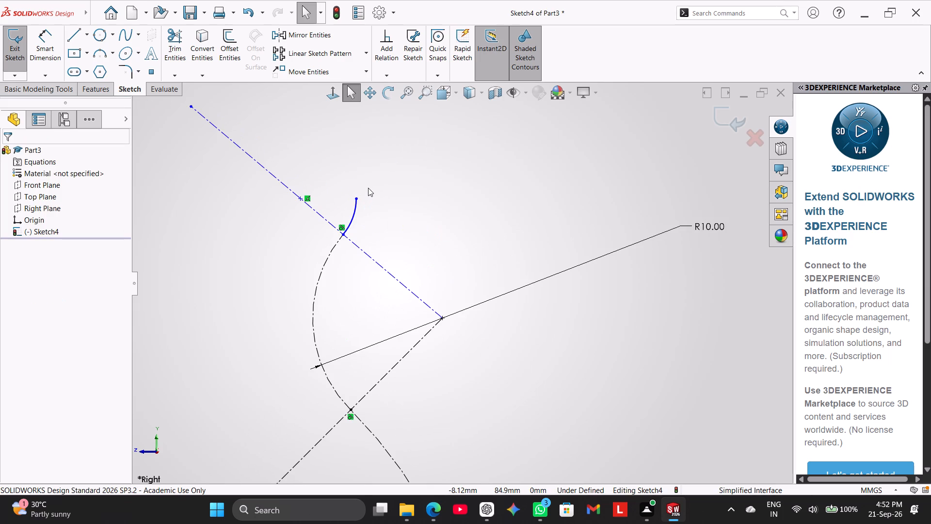
pyautogui.click(54, 46)
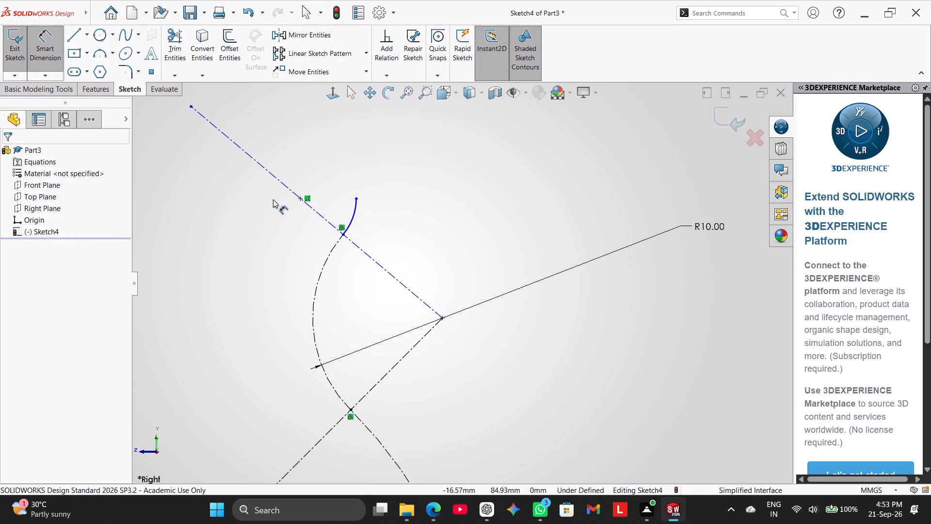
pyautogui.click(351, 218)
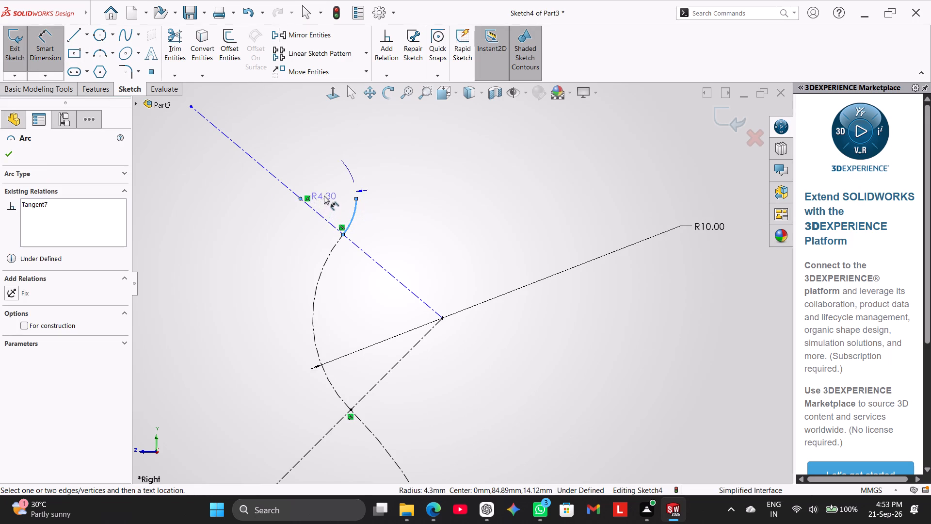
pyautogui.click(385, 214)
pyautogui.rightClick(376, 164)
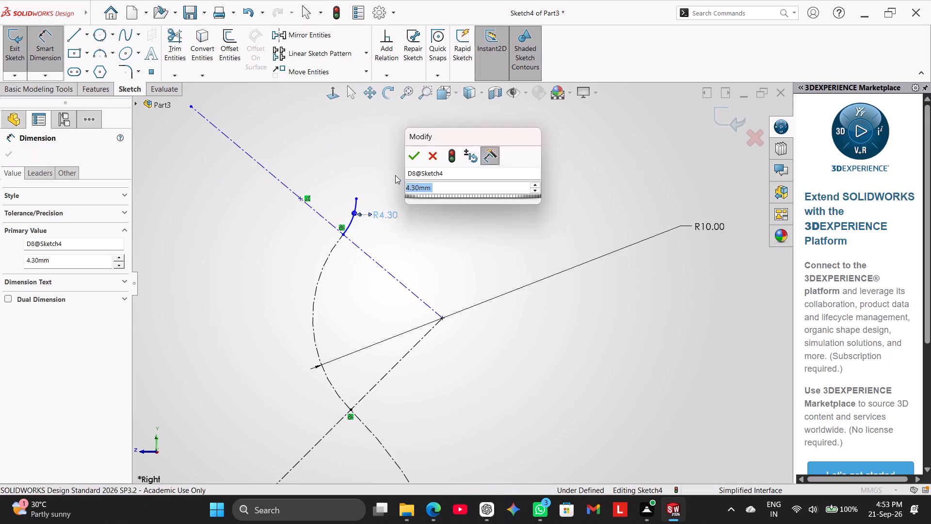
pyautogui.click(343, 167)
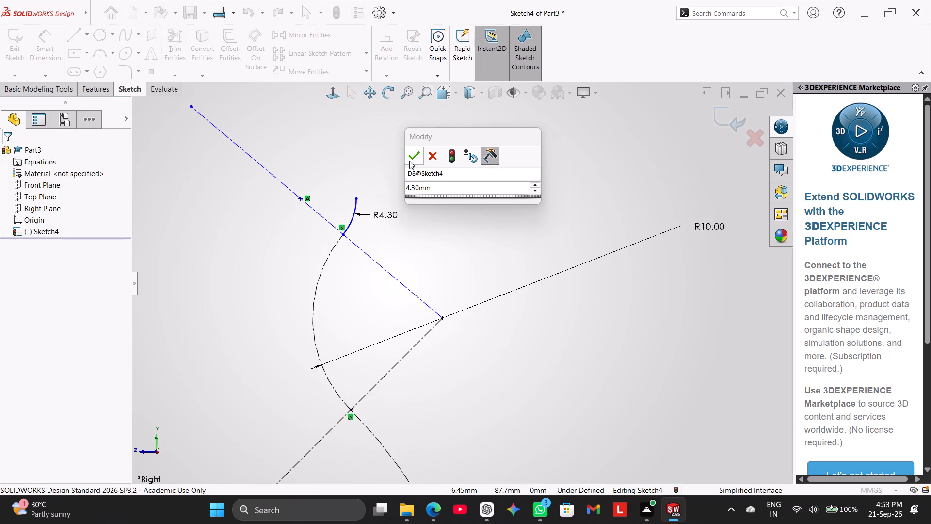
pyautogui.click(409, 161)
pyautogui.rightClick(370, 154)
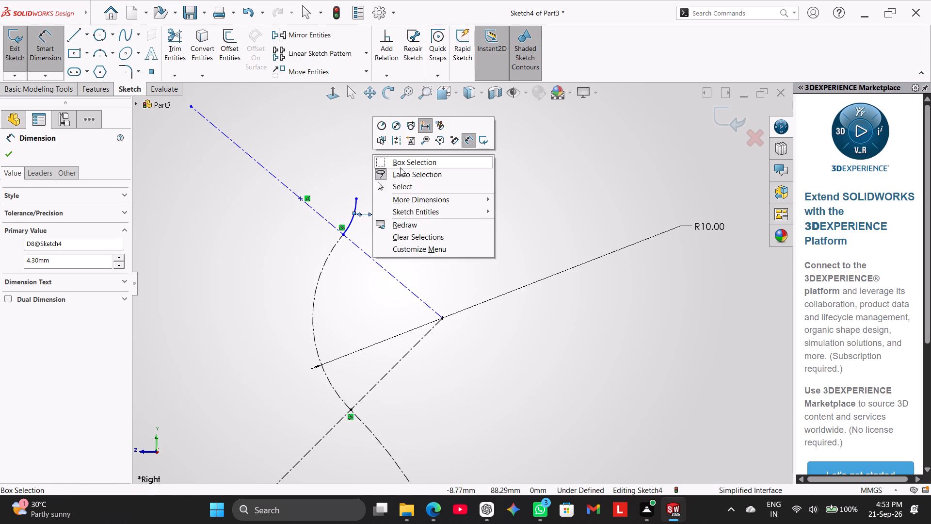
pyautogui.click(407, 185)
# Convert the 4.30 mm arc to construction geometry.
pyautogui.rightClick(351, 220)
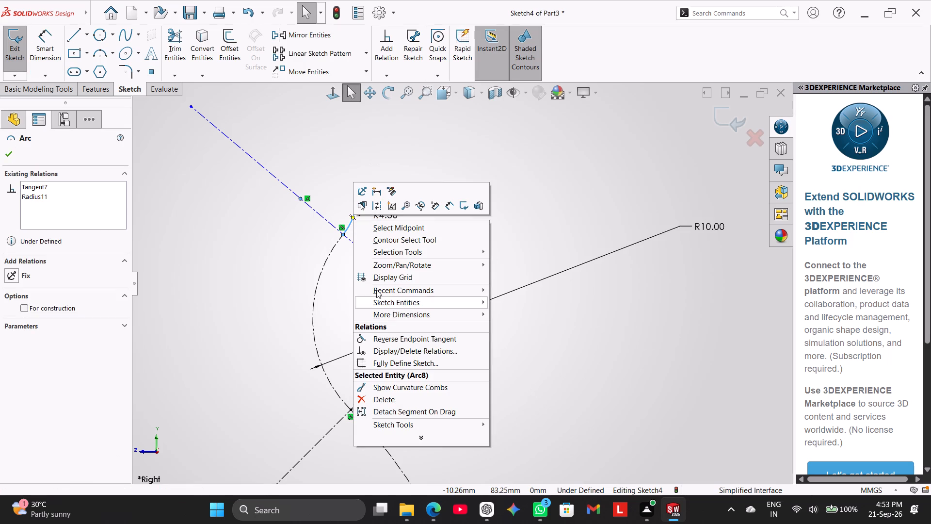
pyautogui.click(379, 206)
pyautogui.click(398, 231)
# Draw a horizontal centerline about 15.4 mm long from the 4.30 mm arc's free endpoint through that arc's center.
pyautogui.scroll(3, 352, 265)
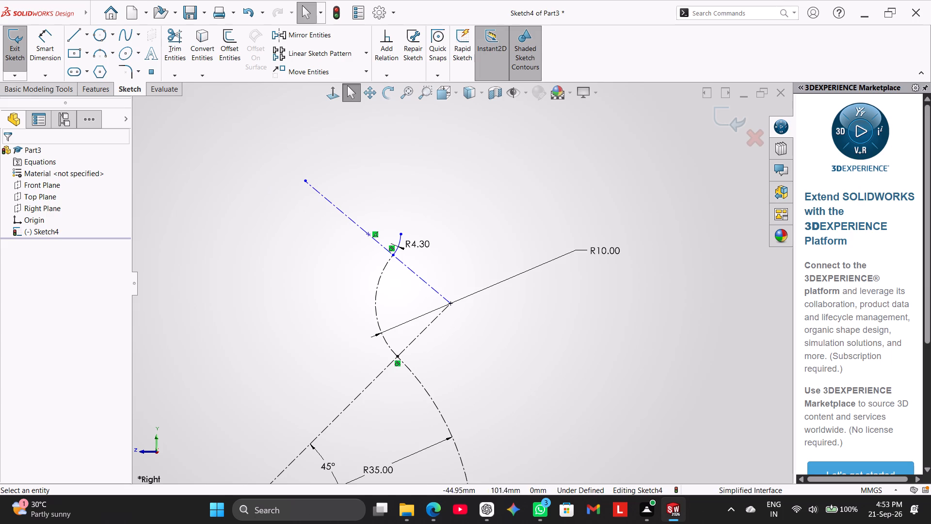
pyautogui.click(89, 33)
pyautogui.click(90, 39)
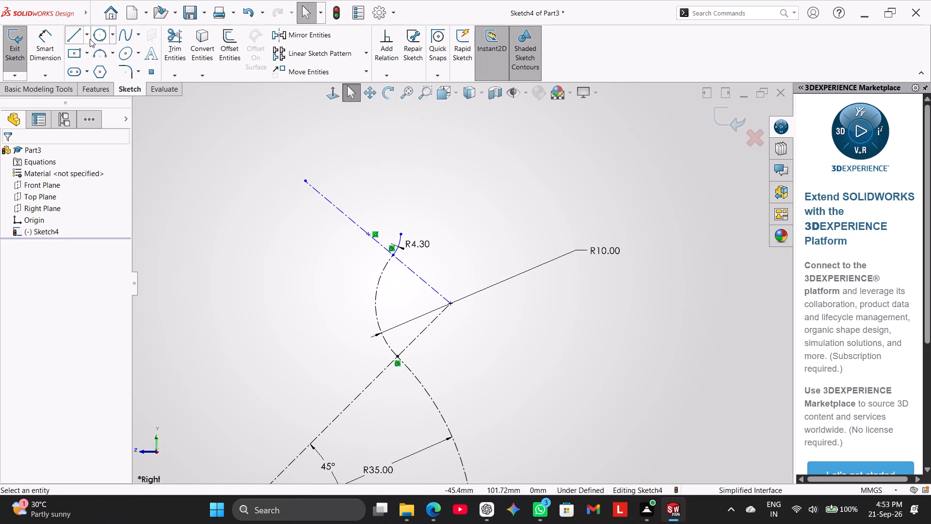
pyautogui.click(84, 31)
pyautogui.click(95, 63)
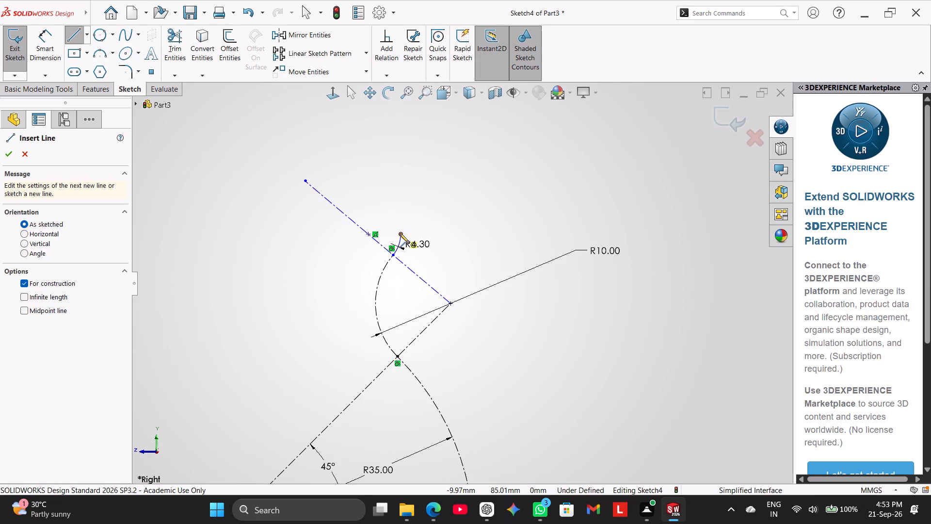
pyautogui.click(400, 233)
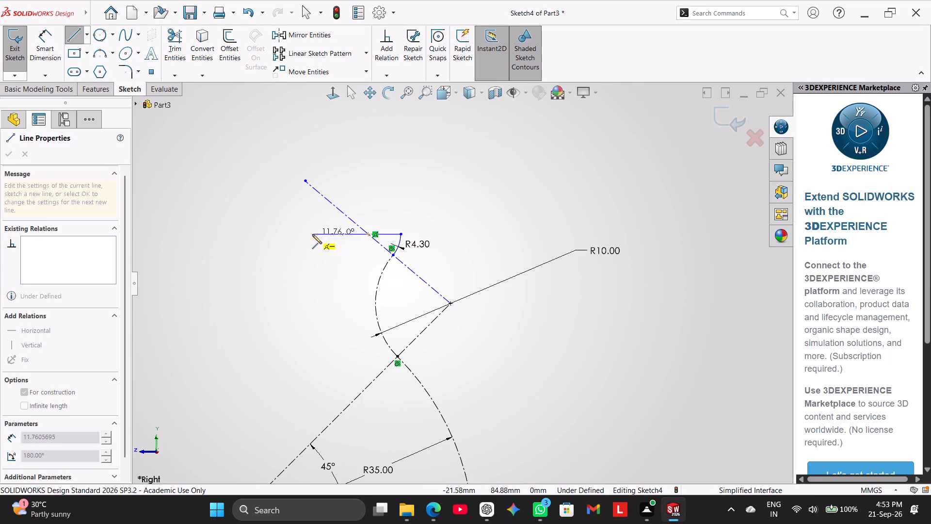
pyautogui.click(285, 231)
pyautogui.rightClick(245, 203)
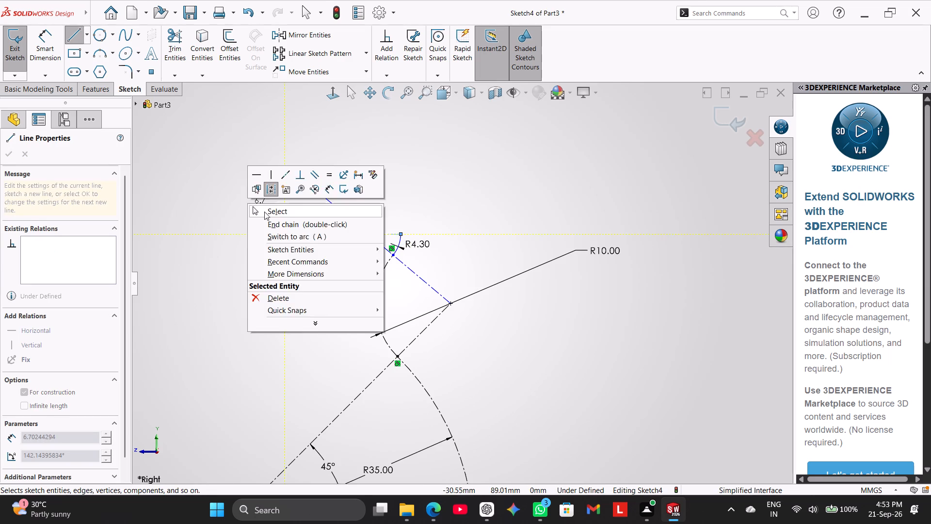
pyautogui.click(264, 212)
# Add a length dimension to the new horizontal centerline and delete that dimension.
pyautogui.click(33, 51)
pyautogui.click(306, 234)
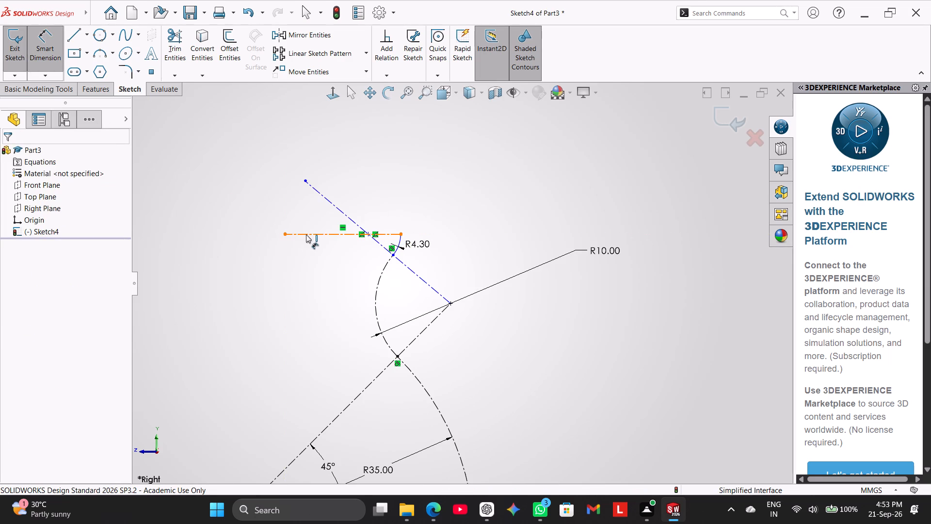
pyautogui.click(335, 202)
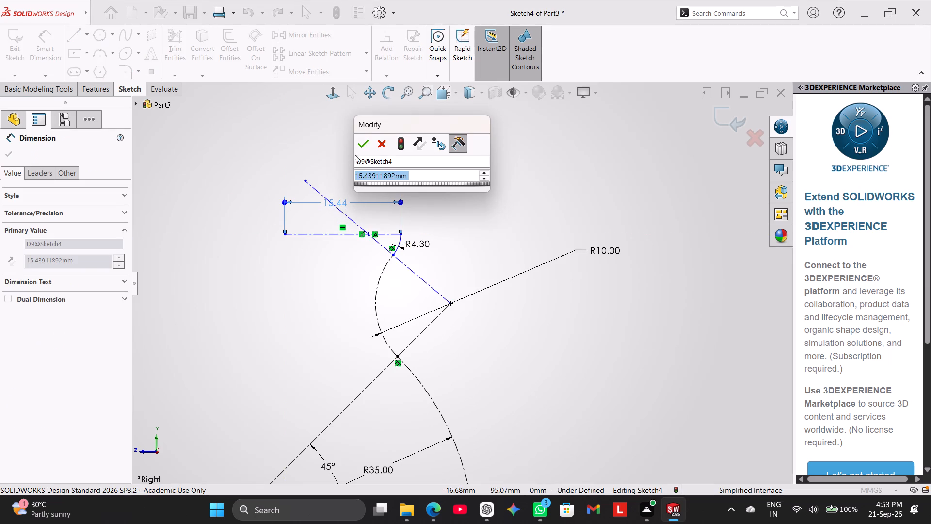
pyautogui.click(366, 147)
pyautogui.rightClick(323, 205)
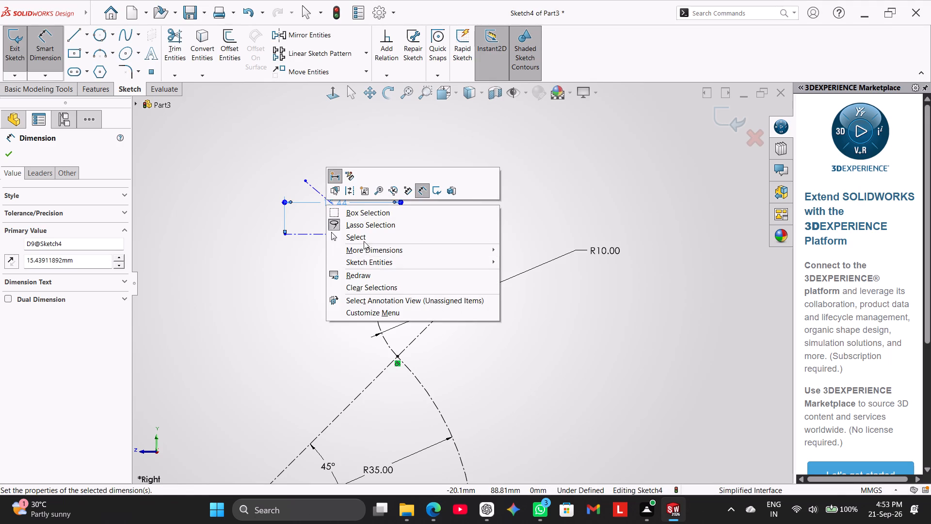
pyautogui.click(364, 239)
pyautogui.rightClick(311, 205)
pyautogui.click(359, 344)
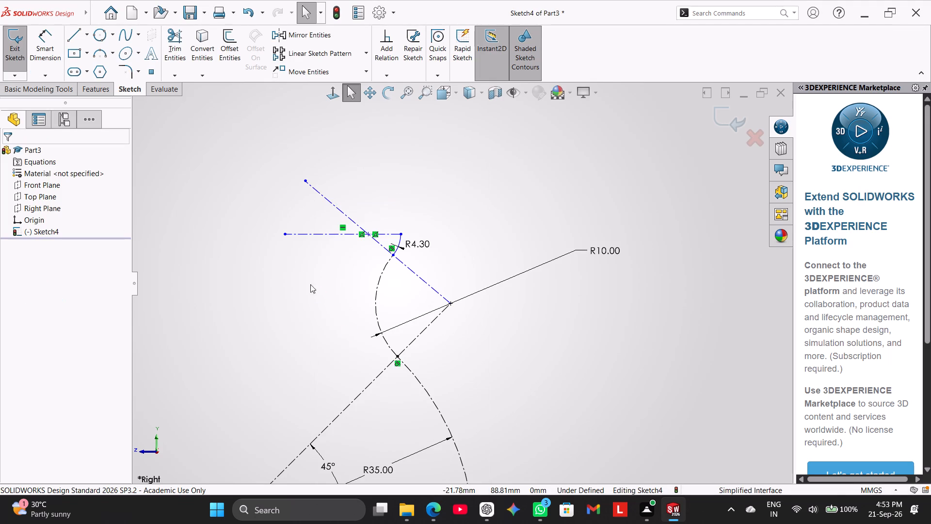
# Dimension the angle between the upper diagonal centerline and the horizontal centerline as 45°.
pyautogui.click(43, 40)
pyautogui.click(328, 201)
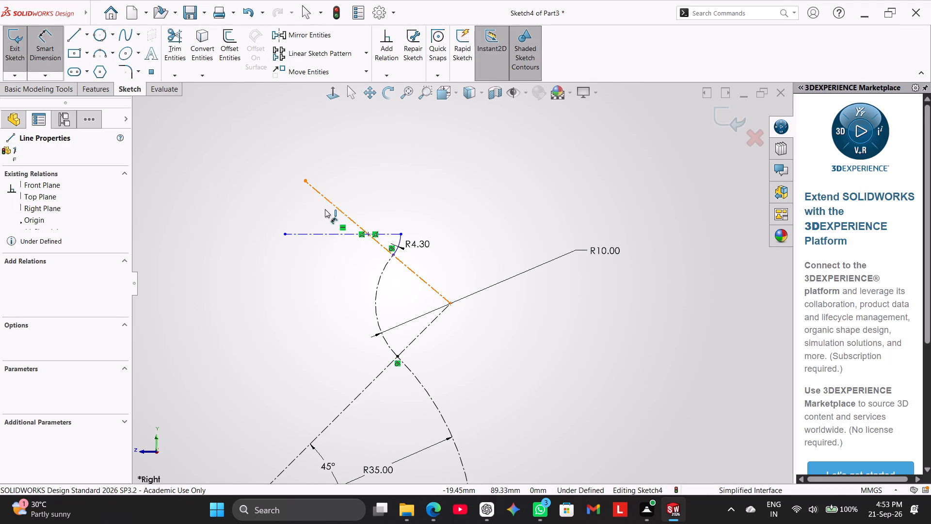
pyautogui.click(323, 233)
pyautogui.click(312, 211)
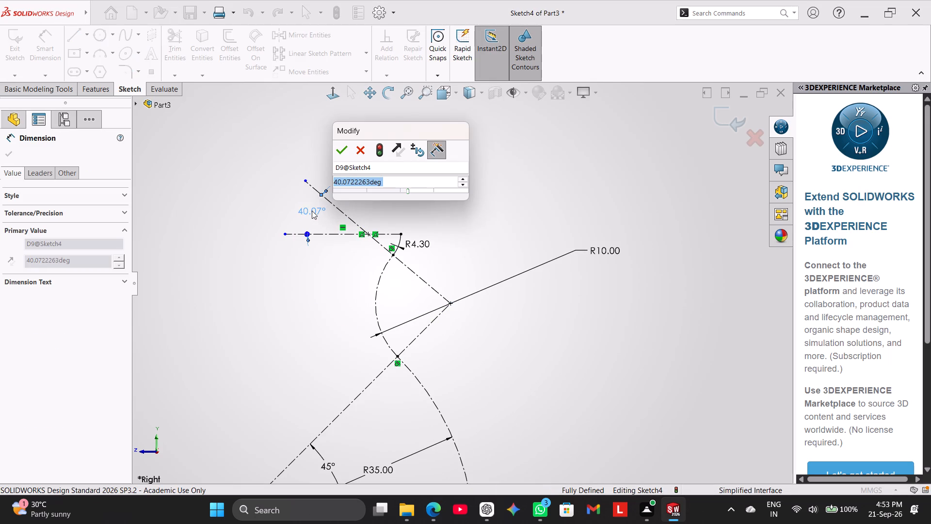
pyautogui.write('45')
pyautogui.press('Return')
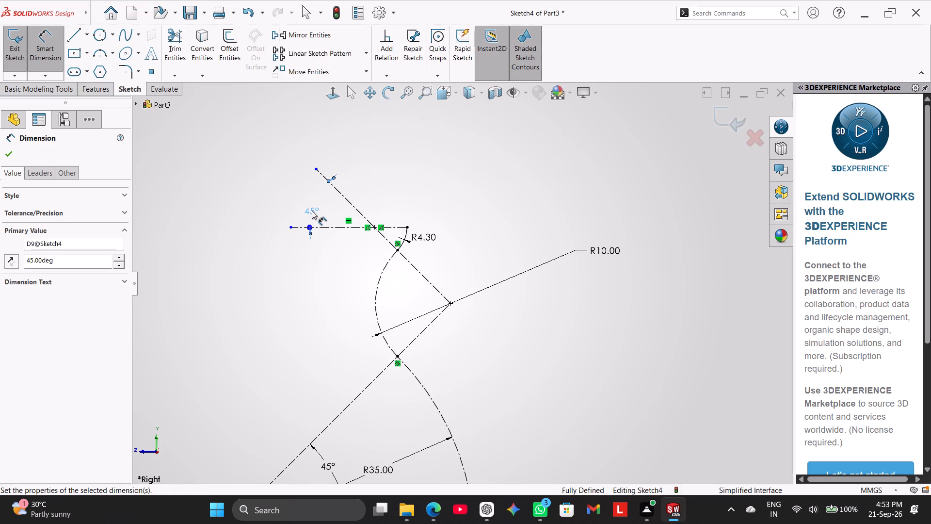
pyautogui.rightClick(381, 186)
pyautogui.click(410, 220)
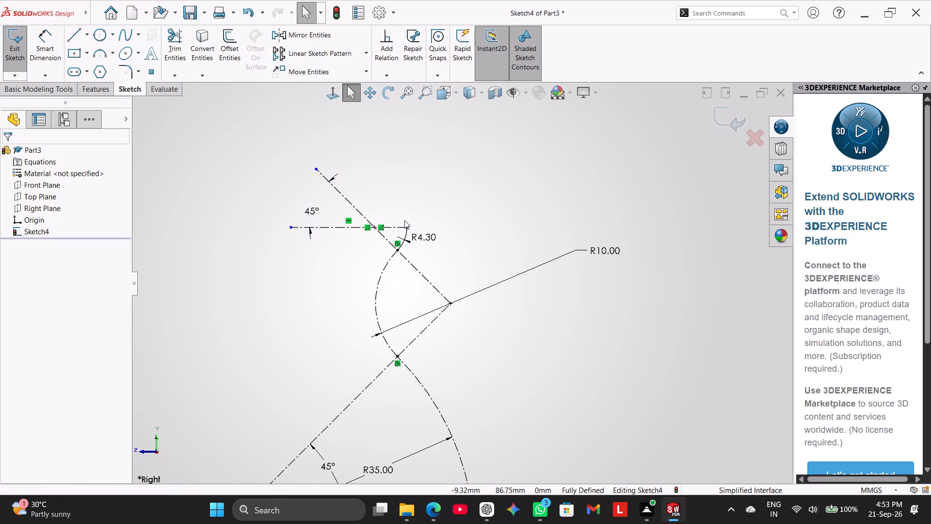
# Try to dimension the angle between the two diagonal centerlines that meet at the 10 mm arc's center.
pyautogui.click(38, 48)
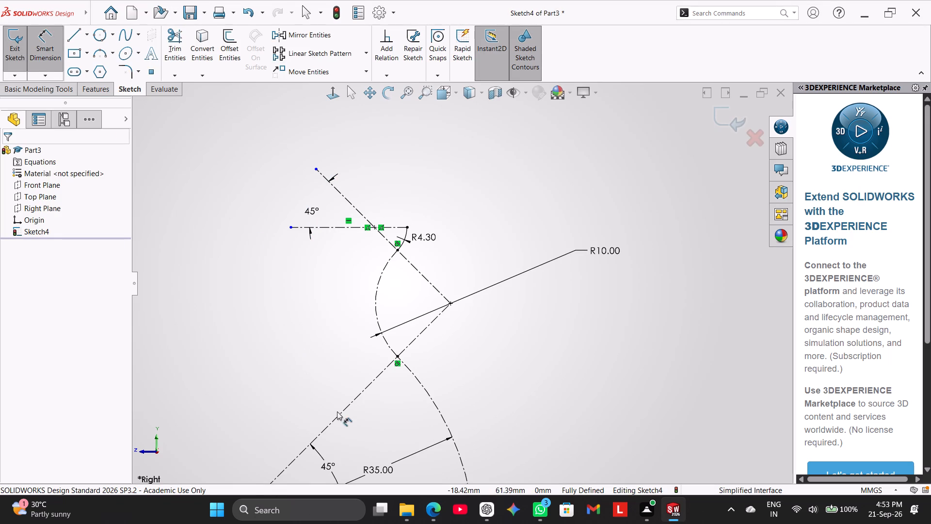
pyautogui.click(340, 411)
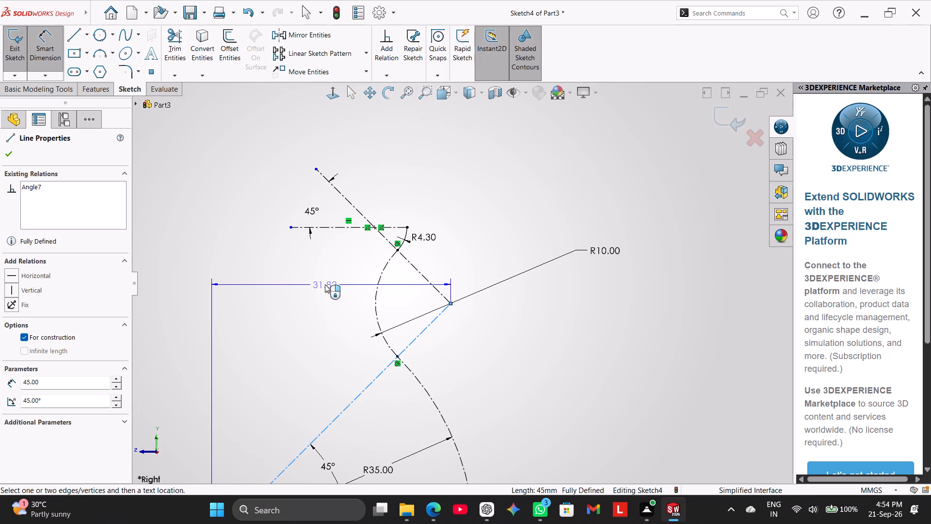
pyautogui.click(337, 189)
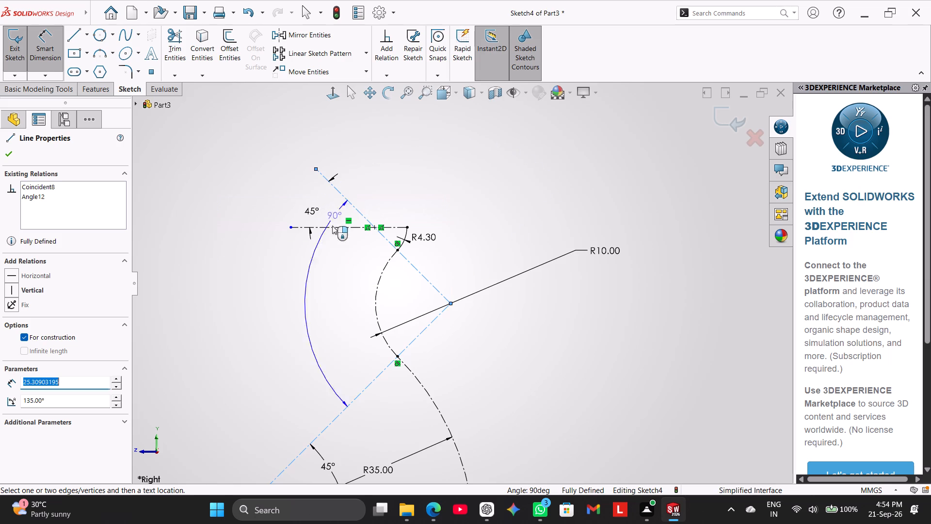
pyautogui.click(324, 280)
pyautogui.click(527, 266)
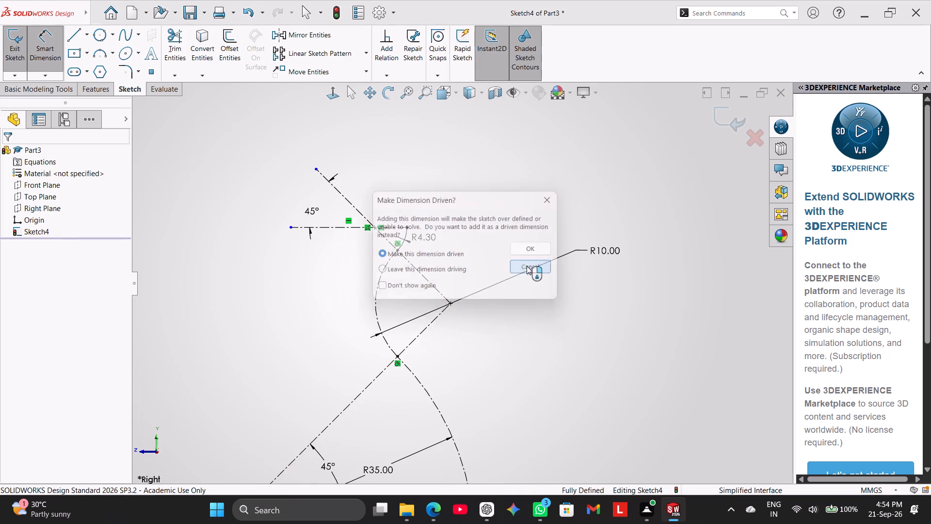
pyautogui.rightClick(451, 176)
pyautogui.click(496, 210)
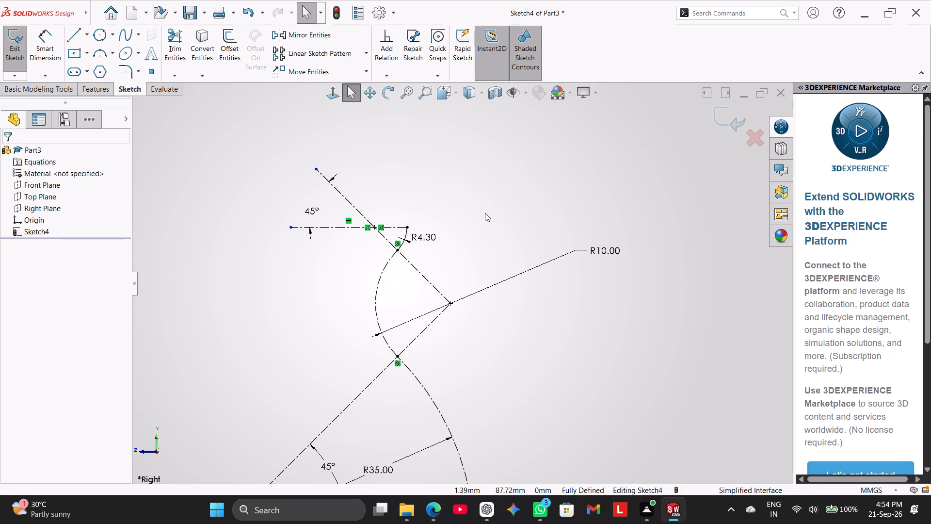
# Delete the R4.30 radius dimension from the small construction arc.
pyautogui.rightClick(428, 234)
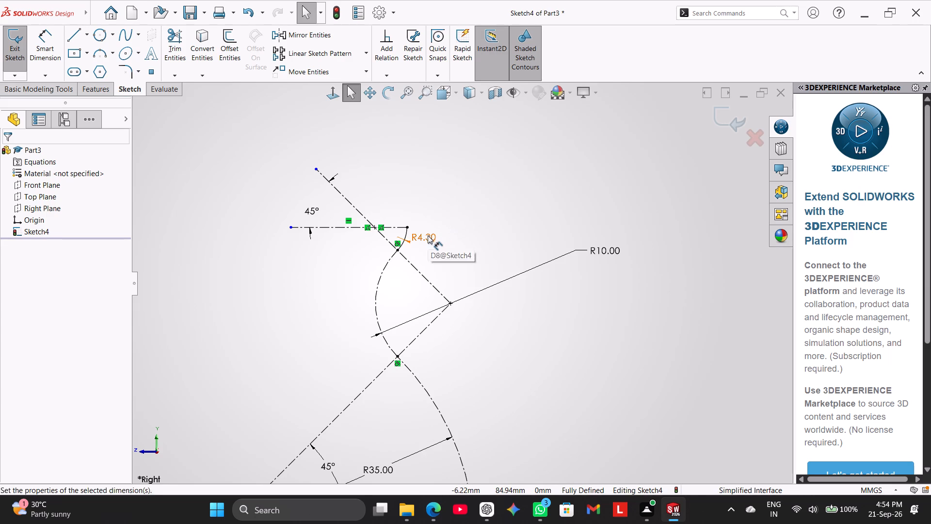
pyautogui.click(457, 377)
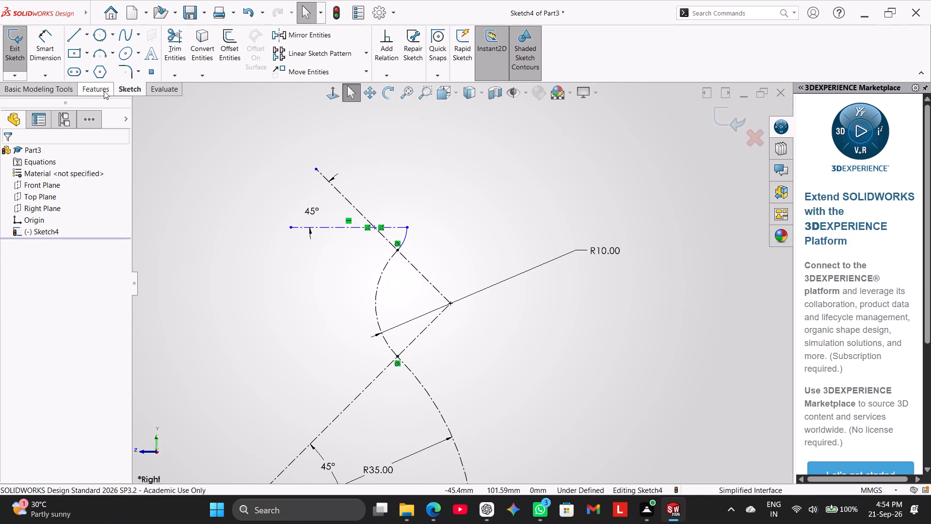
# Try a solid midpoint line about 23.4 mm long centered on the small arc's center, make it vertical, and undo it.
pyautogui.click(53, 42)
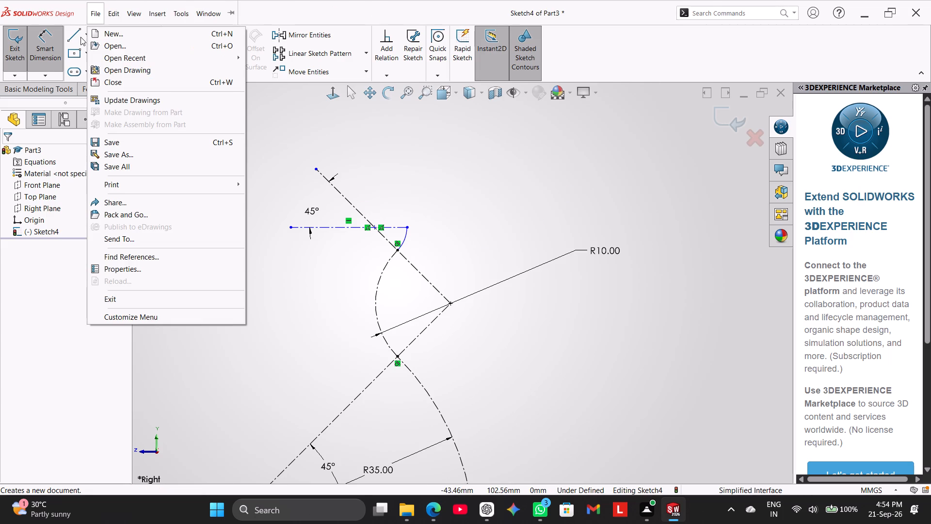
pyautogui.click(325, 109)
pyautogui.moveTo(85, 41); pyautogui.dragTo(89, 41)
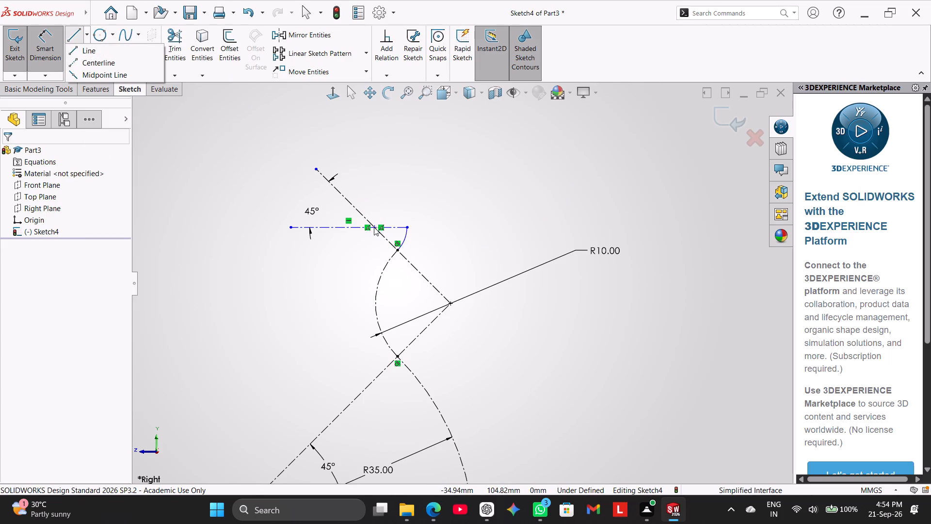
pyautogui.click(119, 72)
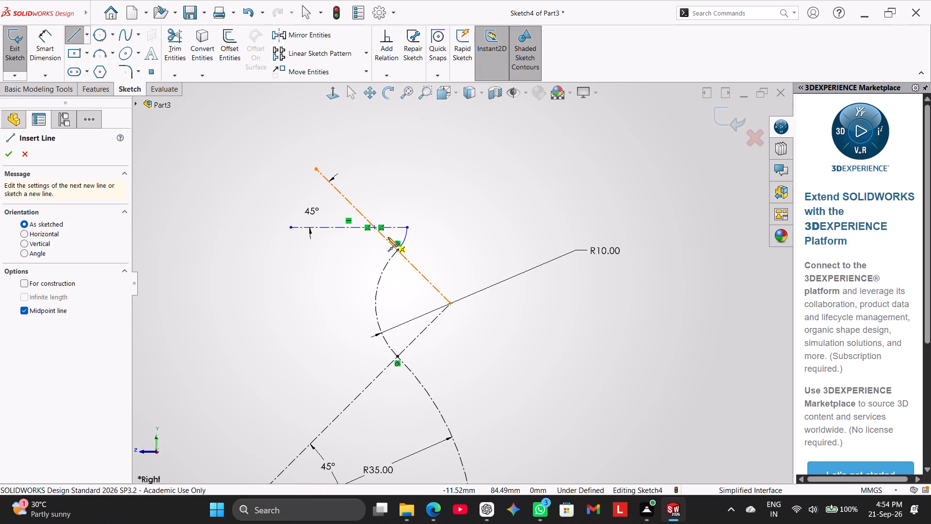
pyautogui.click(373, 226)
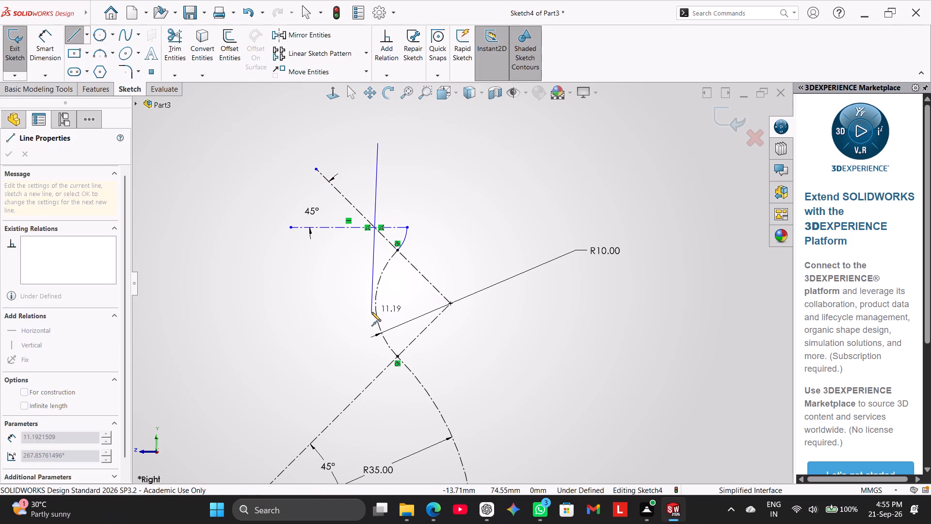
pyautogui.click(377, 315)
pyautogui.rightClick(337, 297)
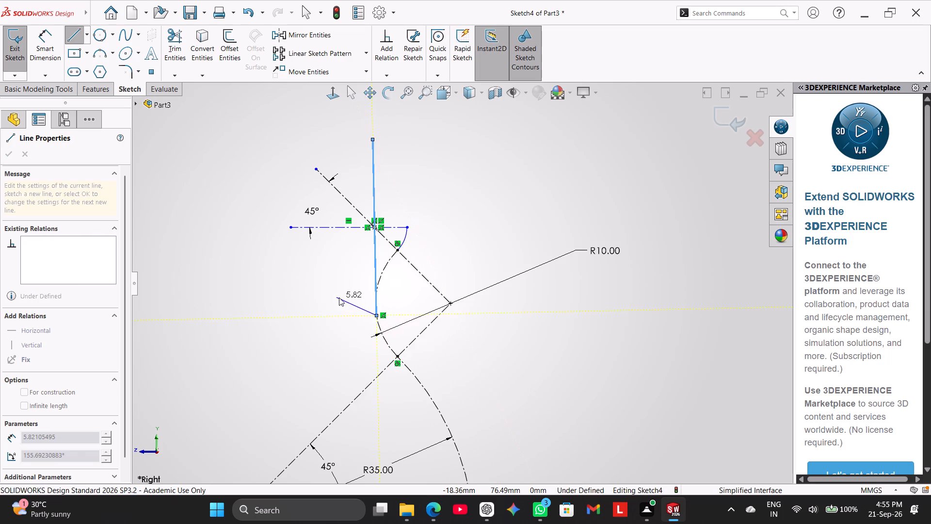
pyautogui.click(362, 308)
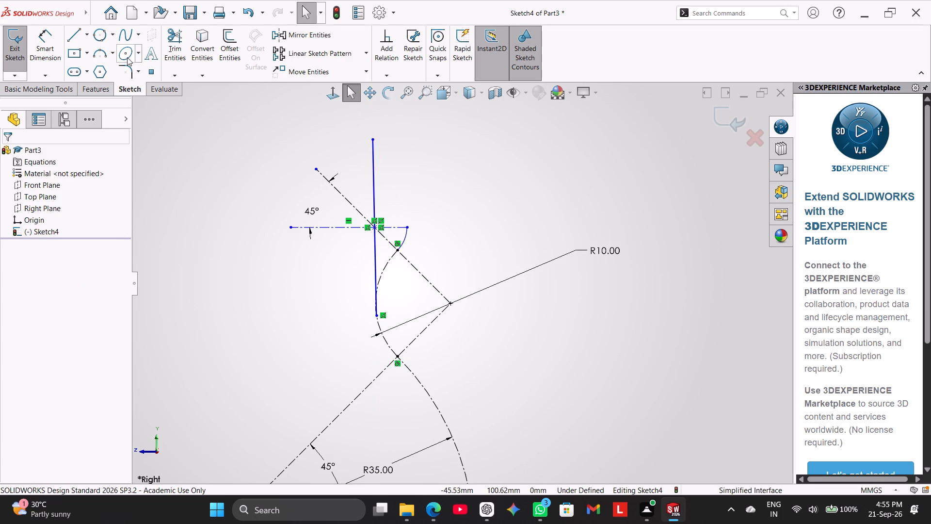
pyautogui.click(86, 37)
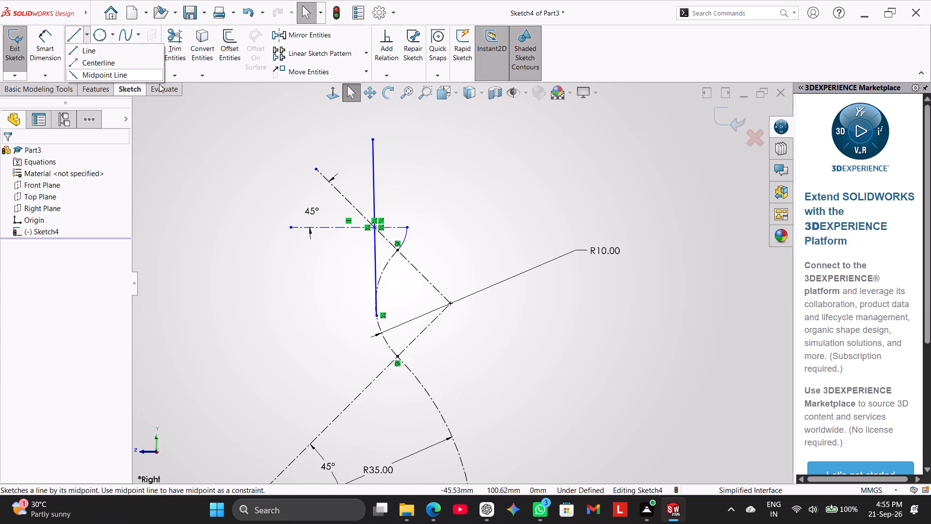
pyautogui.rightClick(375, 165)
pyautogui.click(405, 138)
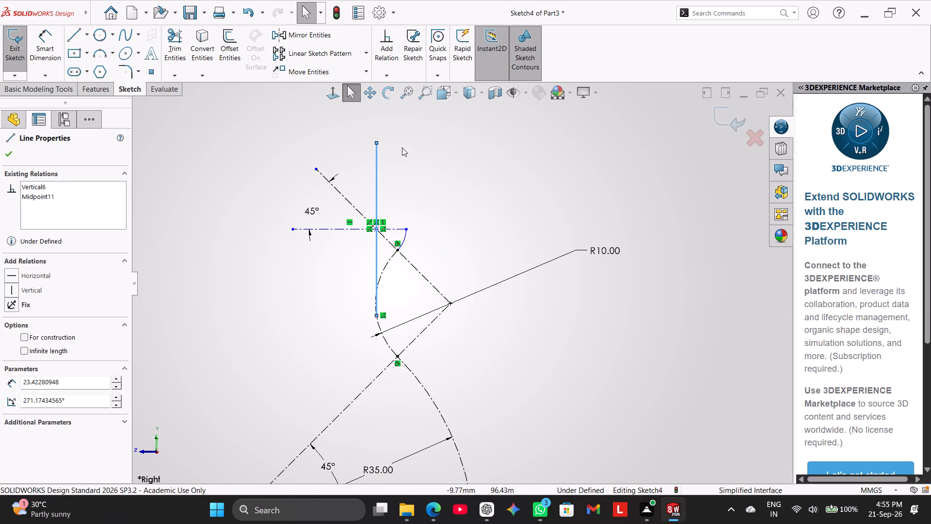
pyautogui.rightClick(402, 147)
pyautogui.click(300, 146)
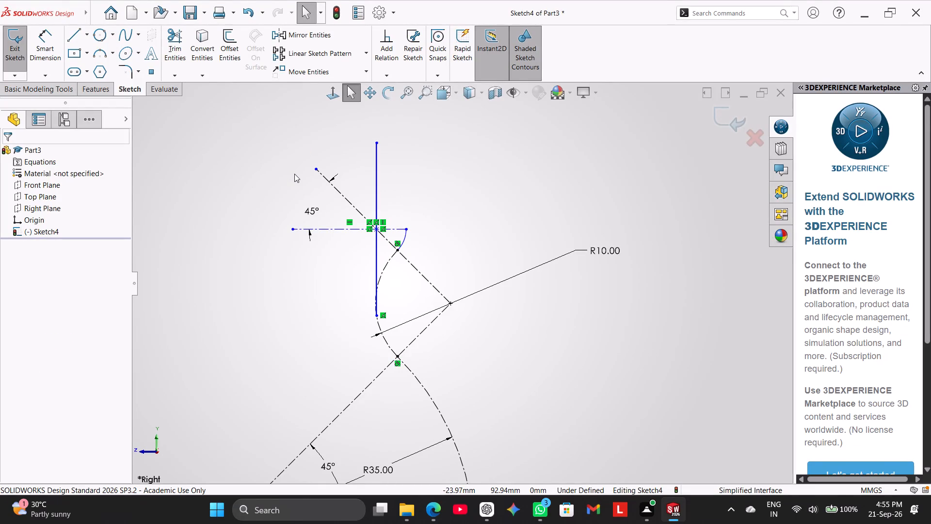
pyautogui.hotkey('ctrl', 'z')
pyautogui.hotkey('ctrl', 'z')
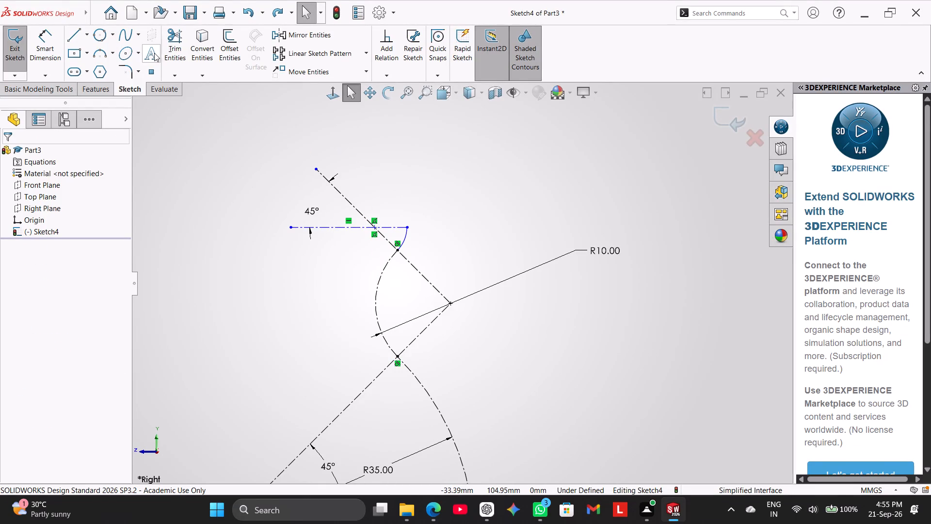
# Draw a vertical centerline about 12.8 mm long upward from the small arc's center.
pyautogui.click(89, 37)
pyautogui.click(100, 62)
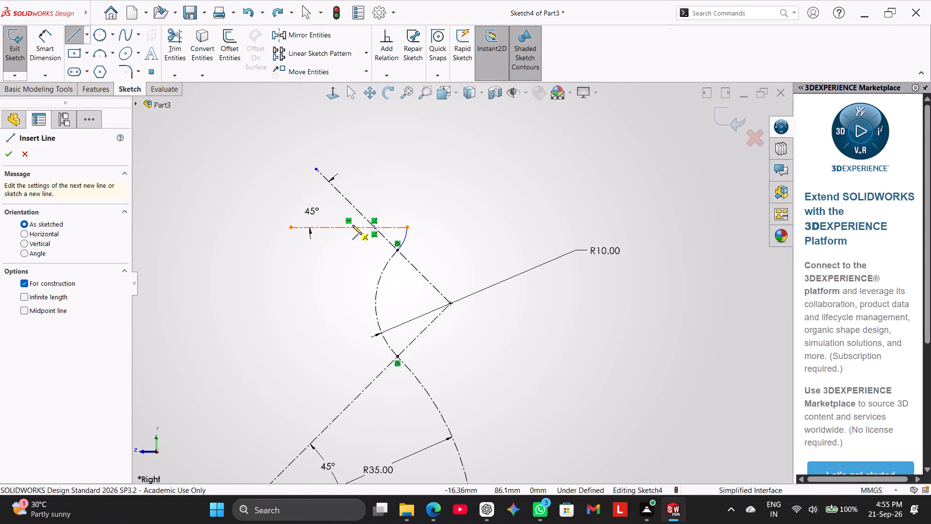
pyautogui.click(373, 229)
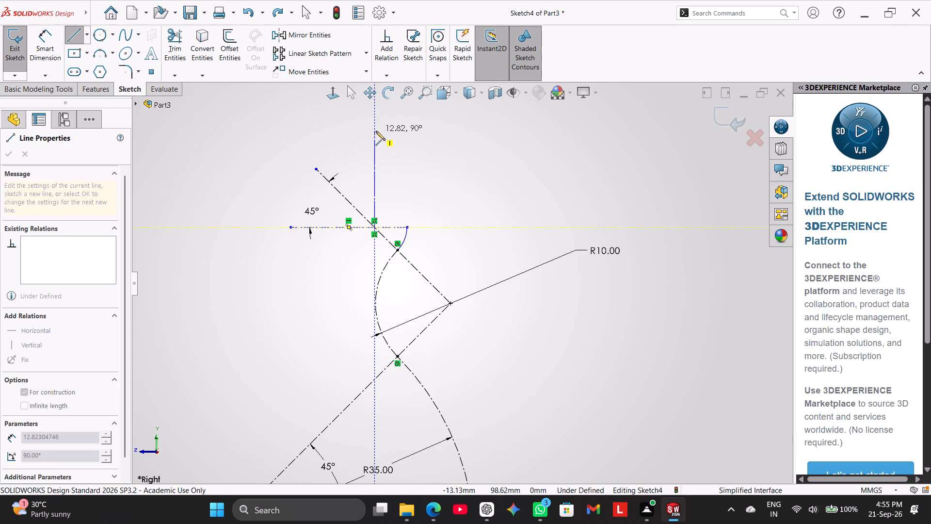
pyautogui.click(376, 131)
pyautogui.rightClick(403, 154)
pyautogui.click(417, 163)
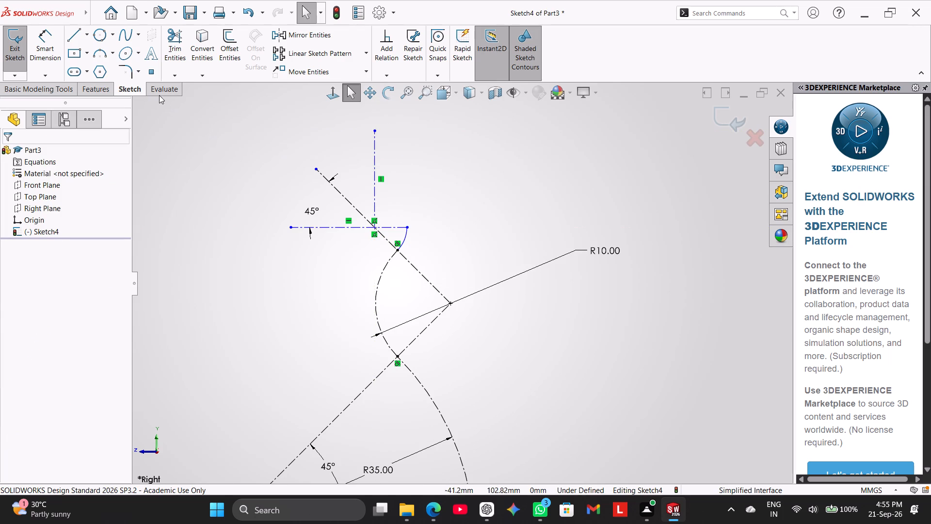
# Draw a vertical centerline about 12.7 mm long downward from the small arc's center.
pyautogui.click(88, 34)
pyautogui.click(103, 63)
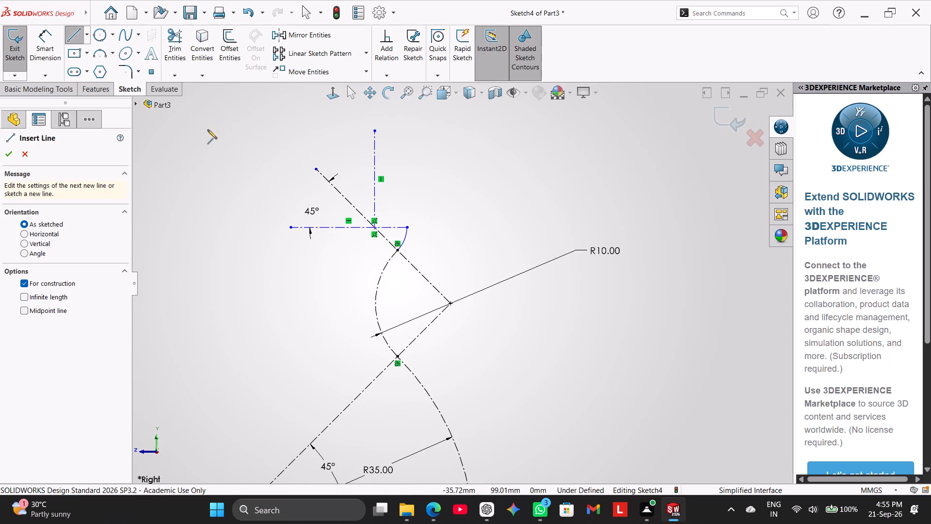
pyautogui.click(375, 229)
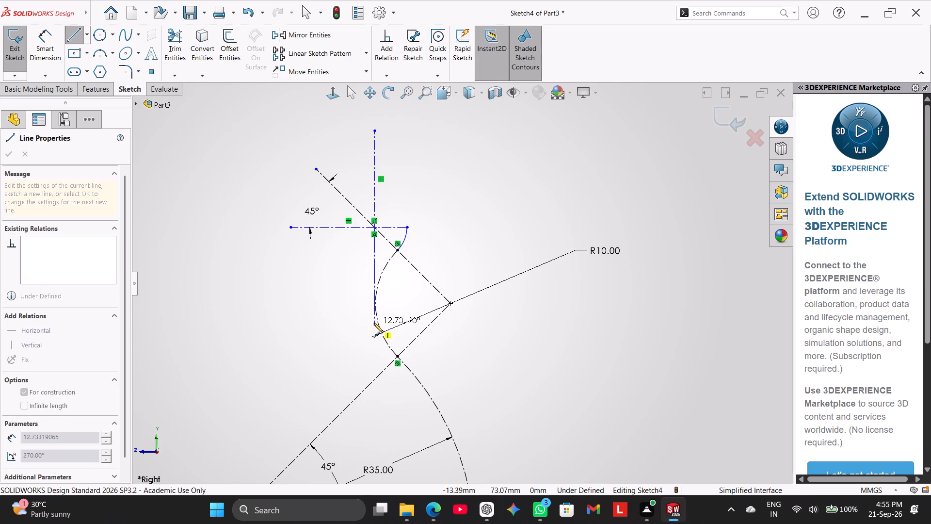
pyautogui.click(374, 323)
pyautogui.rightClick(303, 290)
pyautogui.click(323, 302)
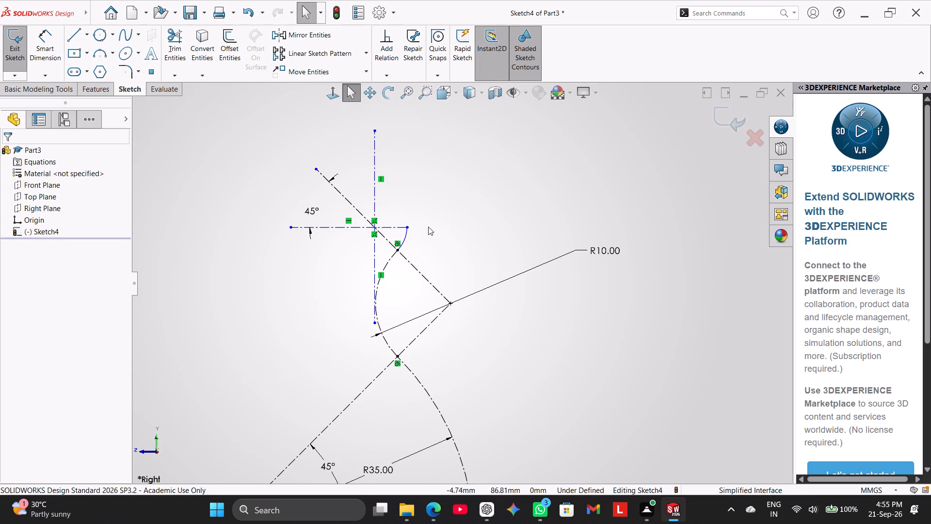
pyautogui.rightClick(376, 255)
pyautogui.click(401, 227)
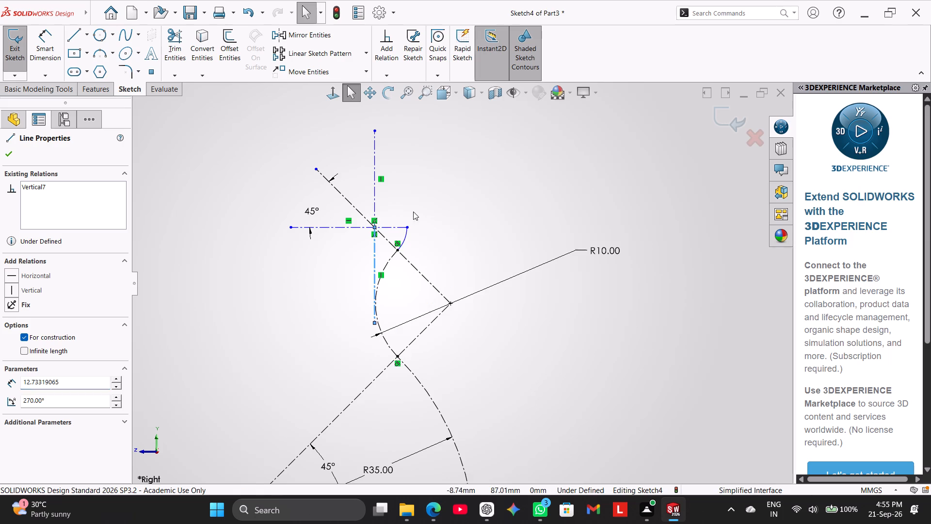
pyautogui.click(424, 177)
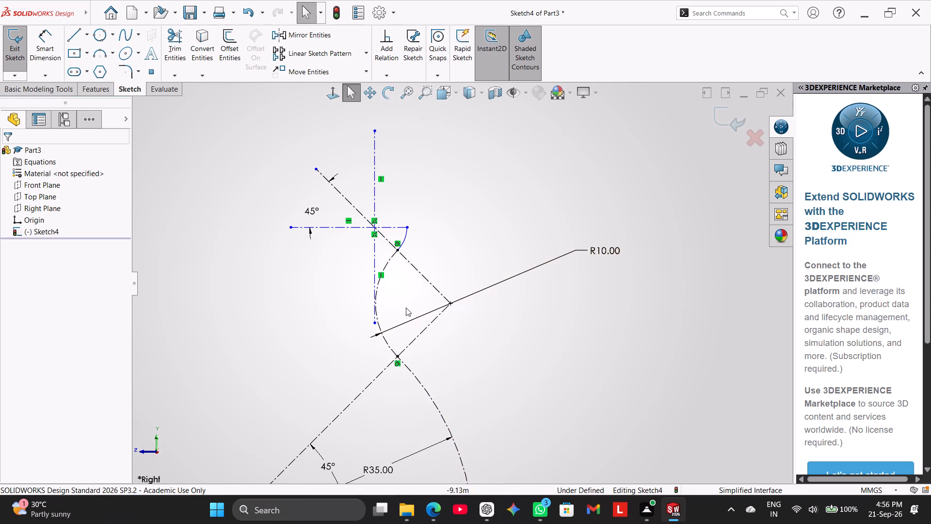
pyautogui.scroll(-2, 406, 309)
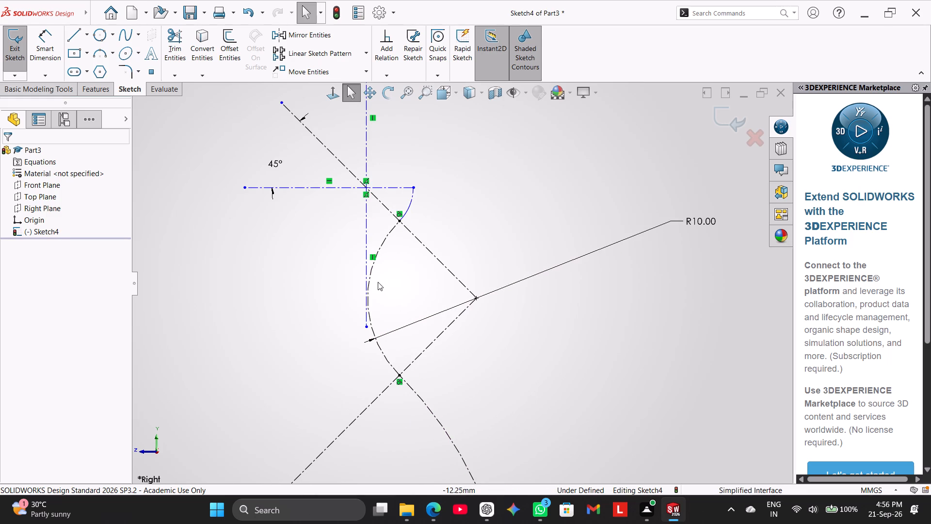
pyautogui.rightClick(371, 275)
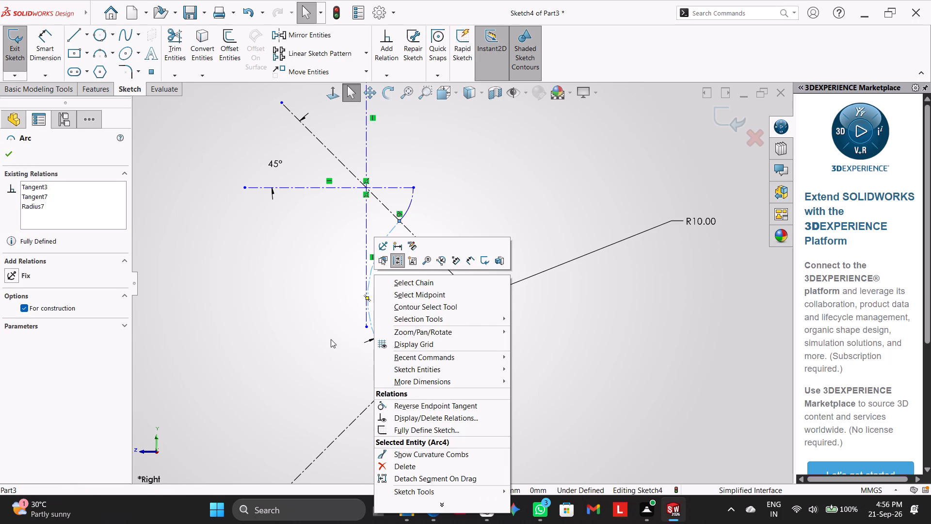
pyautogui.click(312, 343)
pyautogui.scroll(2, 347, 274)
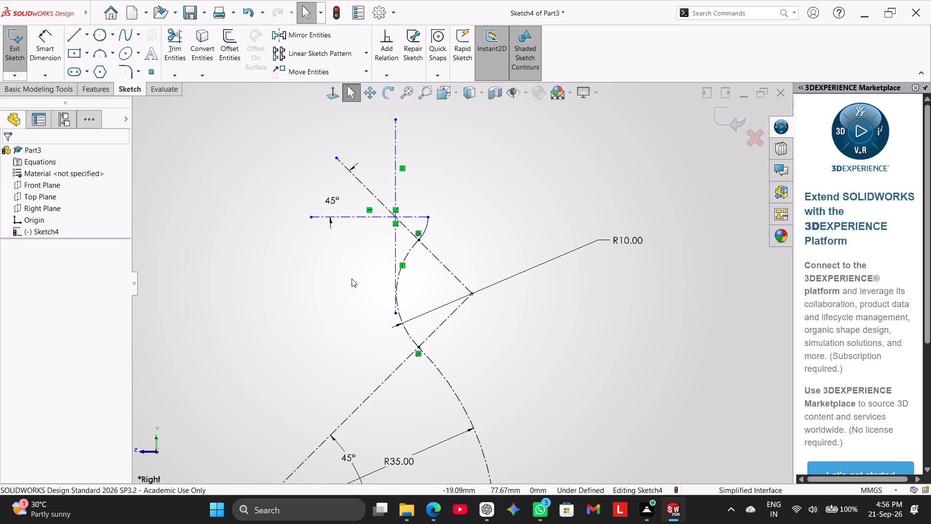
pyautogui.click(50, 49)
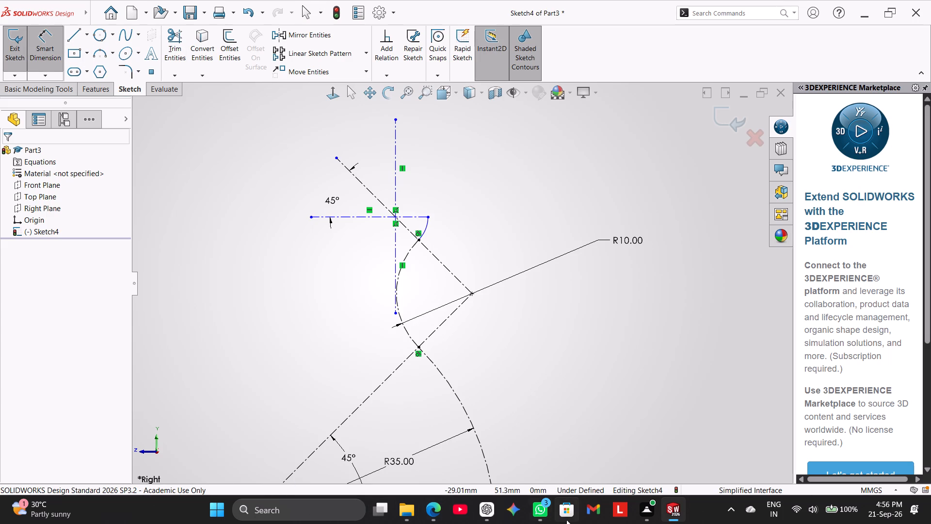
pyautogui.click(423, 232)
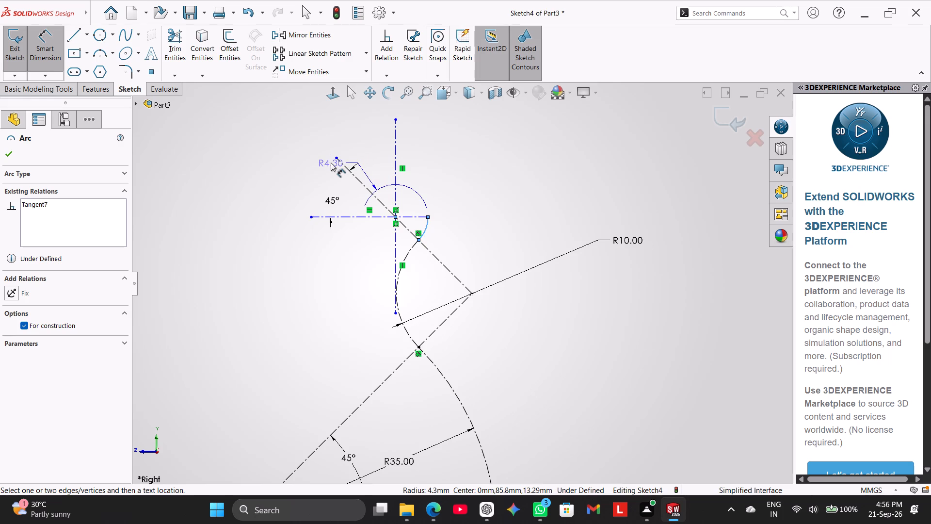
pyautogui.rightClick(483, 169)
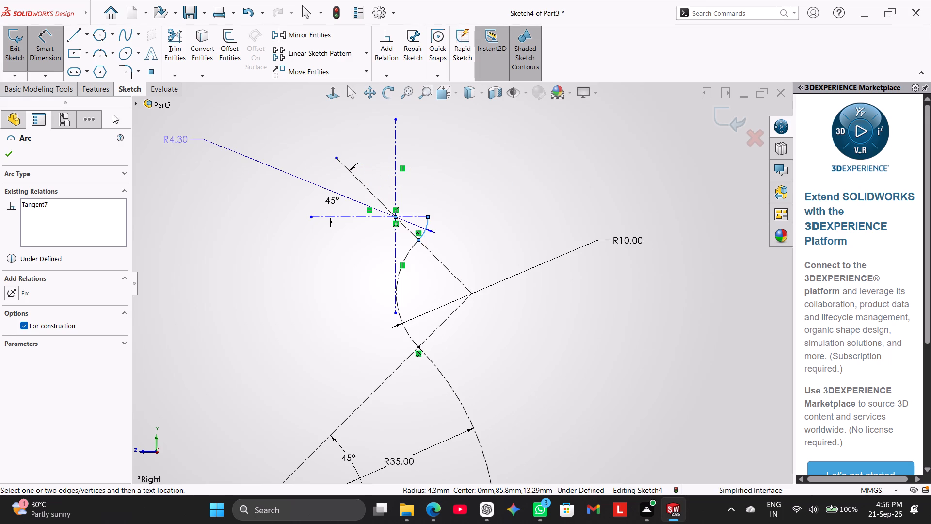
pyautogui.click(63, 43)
# Undo both vertical centerlines through the small arc's center and the deletion of its R4.30 radius dimension.
pyautogui.hotkey('ctrl', 'z')
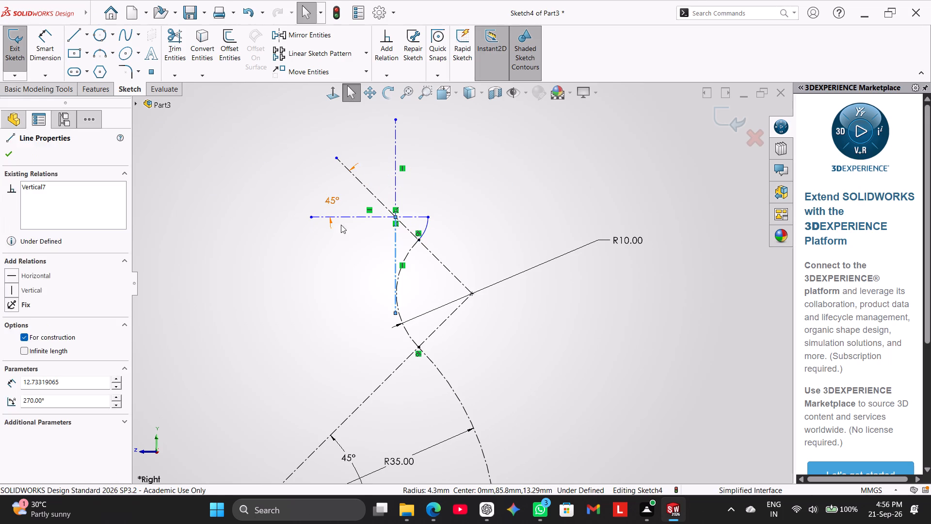
pyautogui.hotkey('ctrl', 'z')
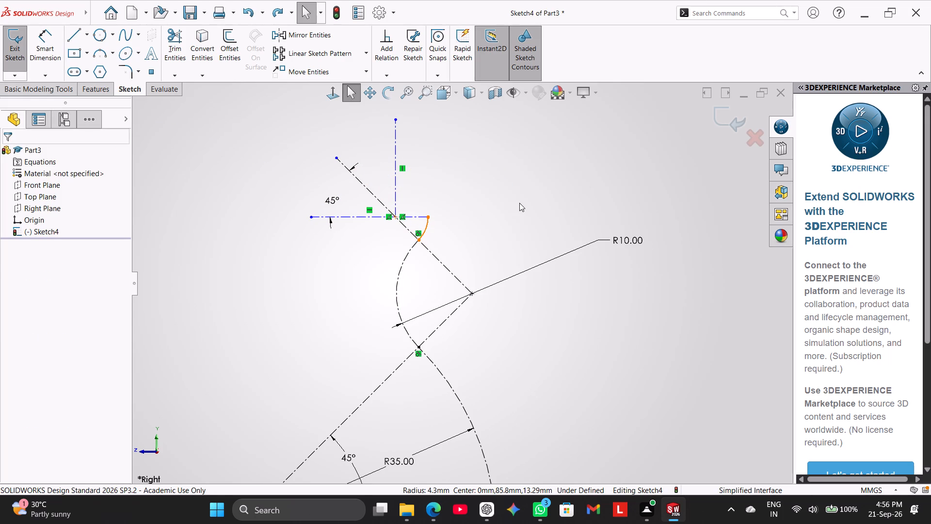
pyautogui.hotkey('ctrl', 'z')
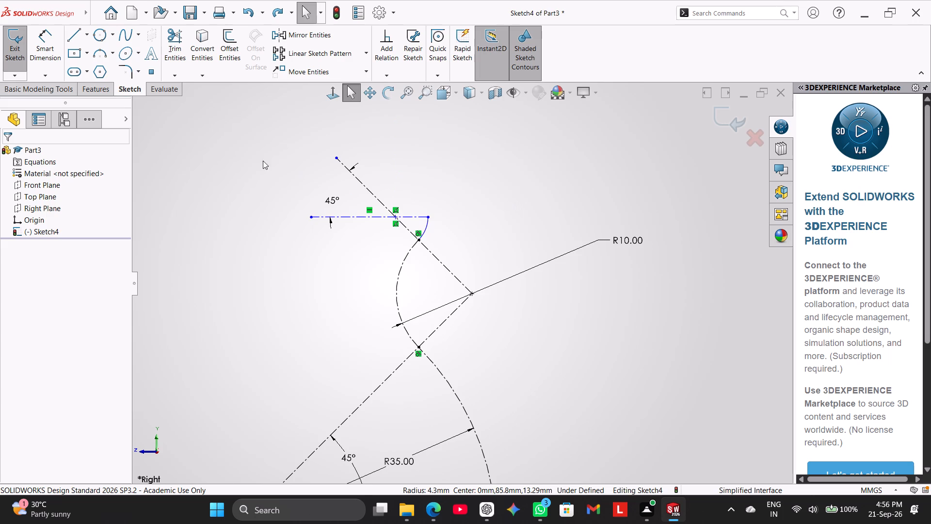
pyautogui.hotkey('ctrl', 'z')
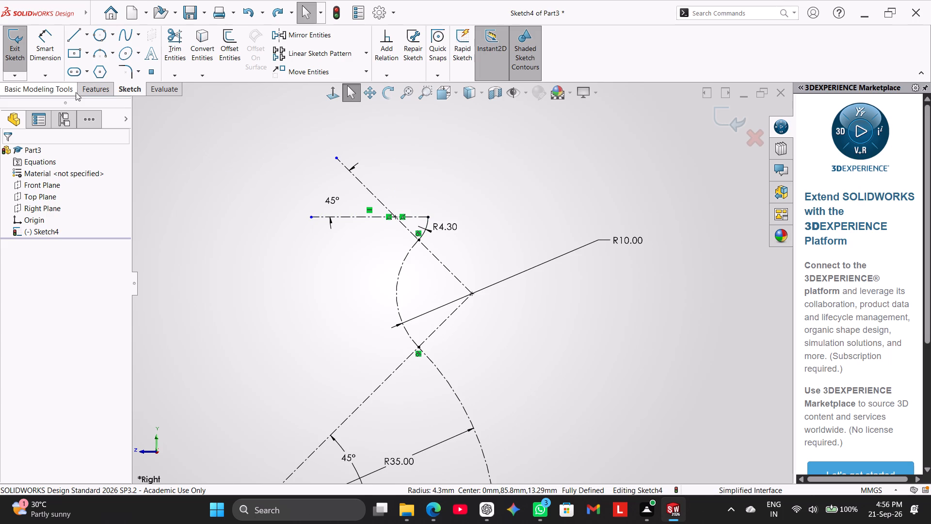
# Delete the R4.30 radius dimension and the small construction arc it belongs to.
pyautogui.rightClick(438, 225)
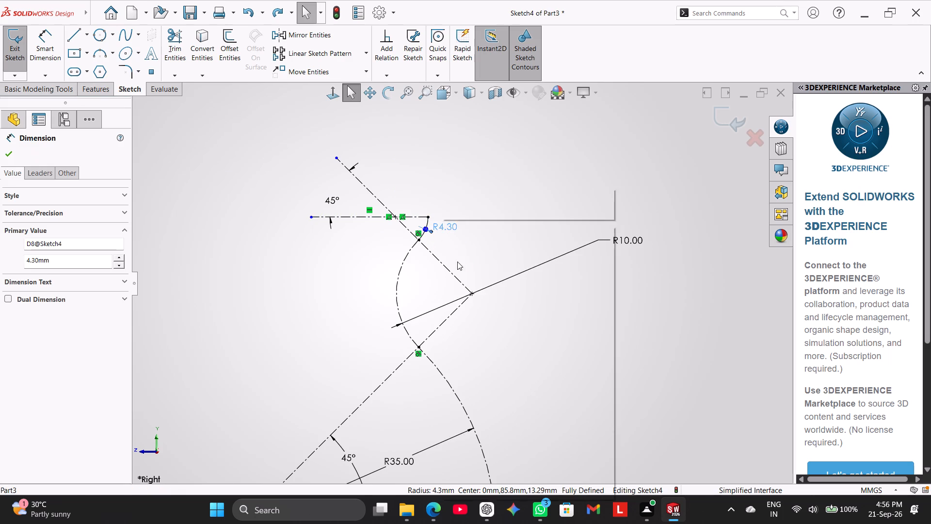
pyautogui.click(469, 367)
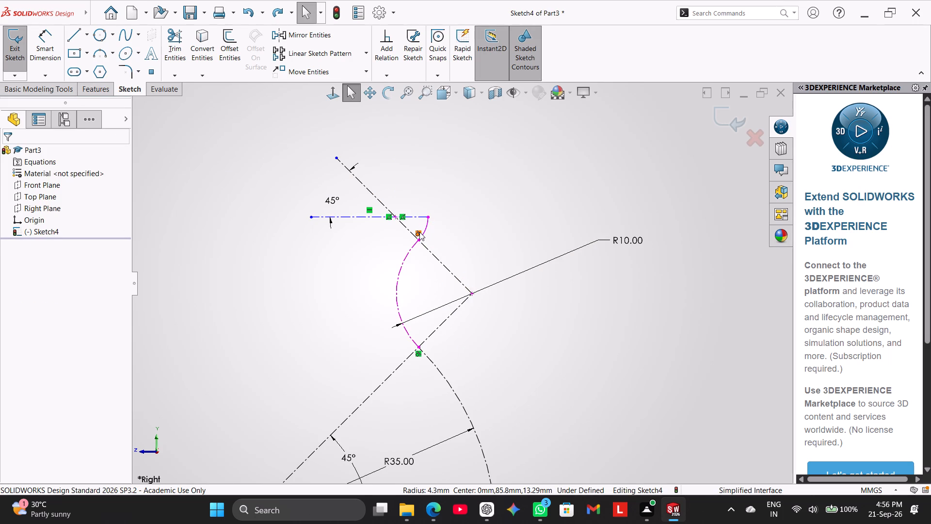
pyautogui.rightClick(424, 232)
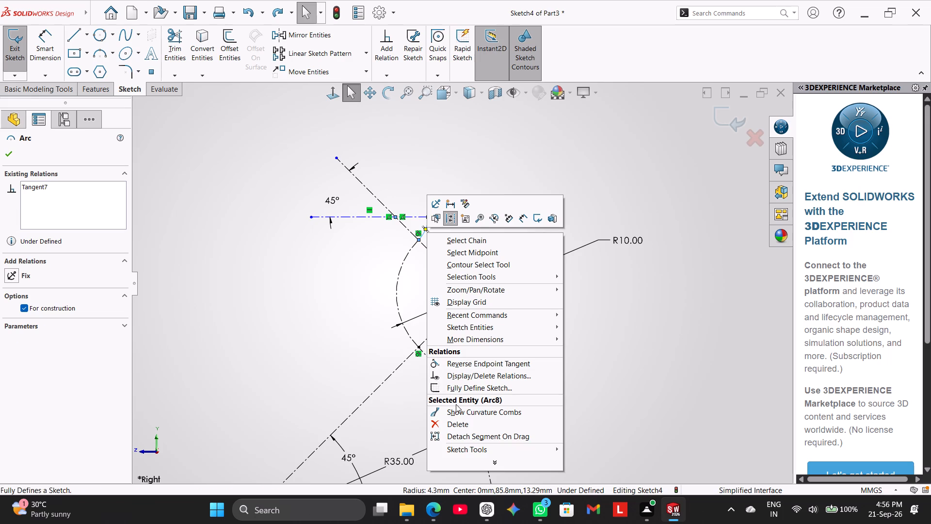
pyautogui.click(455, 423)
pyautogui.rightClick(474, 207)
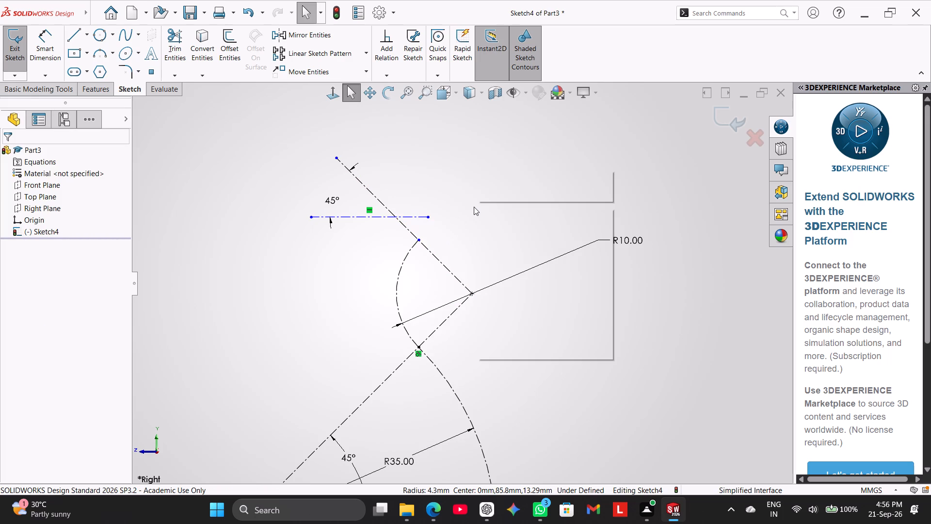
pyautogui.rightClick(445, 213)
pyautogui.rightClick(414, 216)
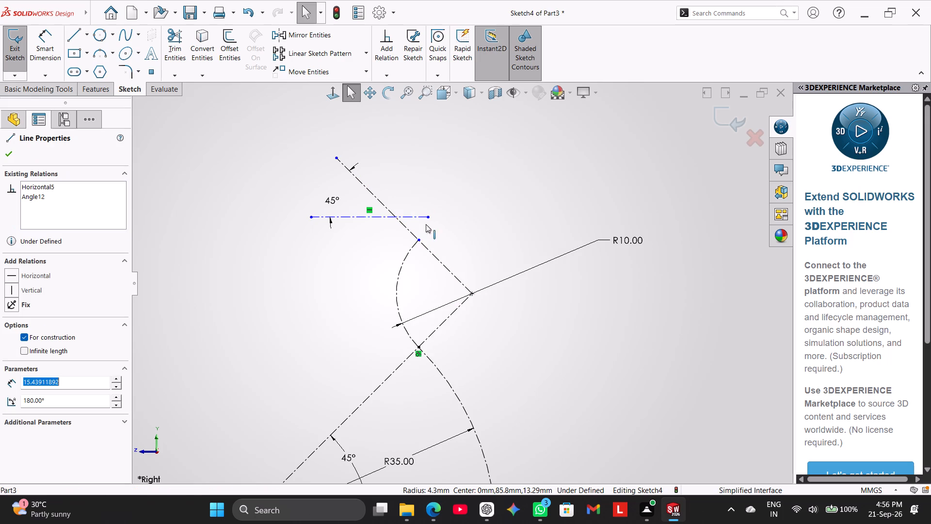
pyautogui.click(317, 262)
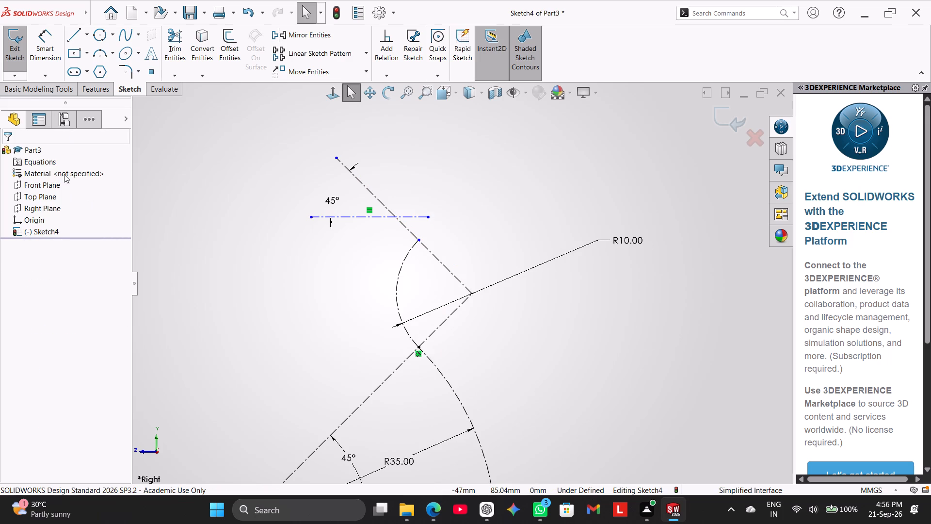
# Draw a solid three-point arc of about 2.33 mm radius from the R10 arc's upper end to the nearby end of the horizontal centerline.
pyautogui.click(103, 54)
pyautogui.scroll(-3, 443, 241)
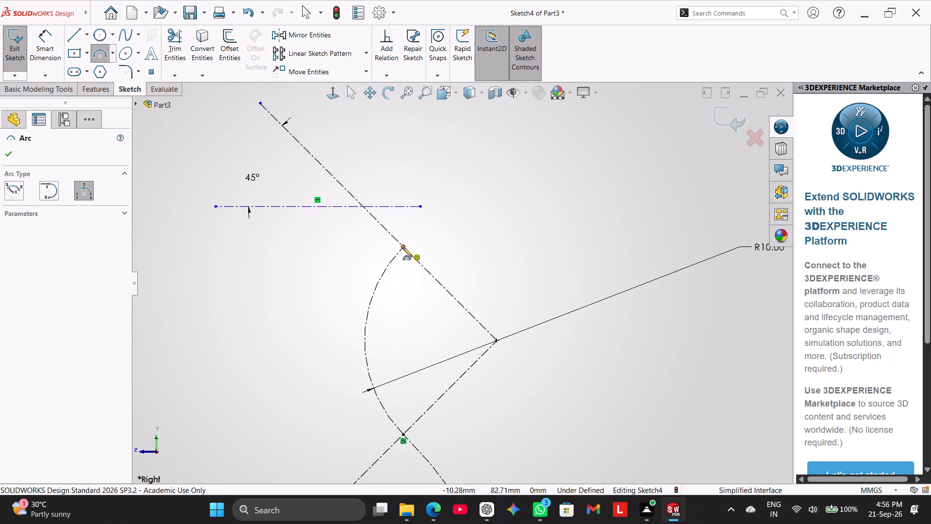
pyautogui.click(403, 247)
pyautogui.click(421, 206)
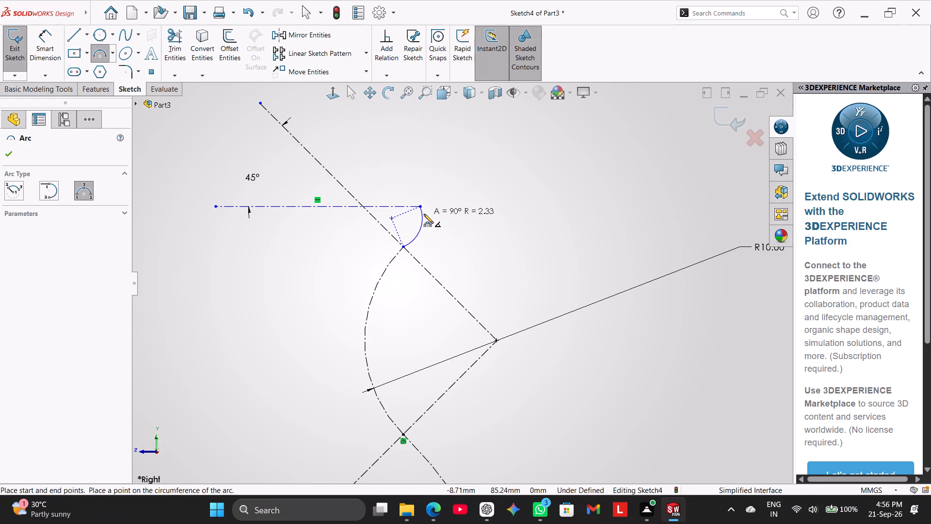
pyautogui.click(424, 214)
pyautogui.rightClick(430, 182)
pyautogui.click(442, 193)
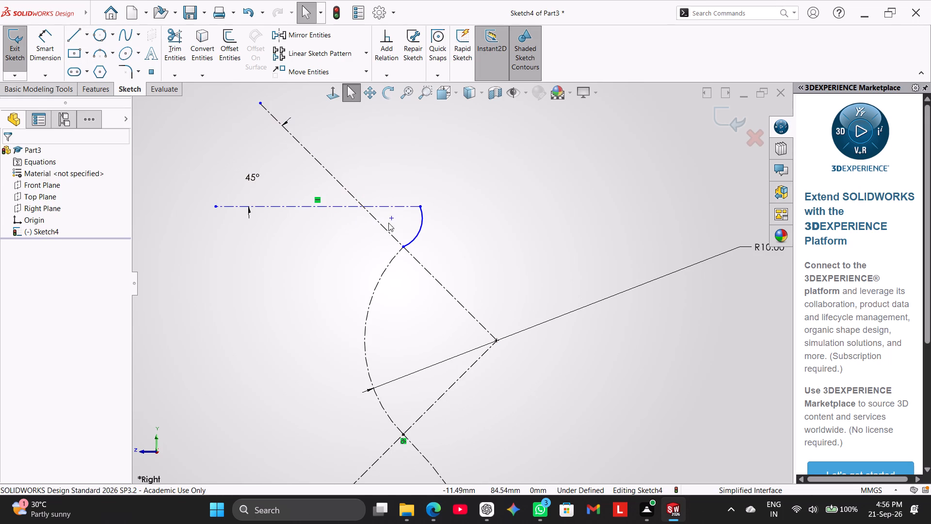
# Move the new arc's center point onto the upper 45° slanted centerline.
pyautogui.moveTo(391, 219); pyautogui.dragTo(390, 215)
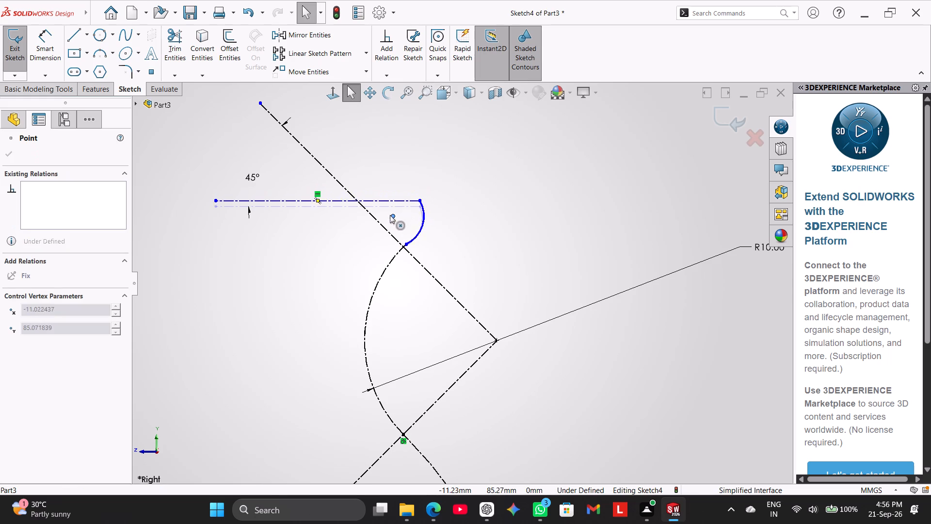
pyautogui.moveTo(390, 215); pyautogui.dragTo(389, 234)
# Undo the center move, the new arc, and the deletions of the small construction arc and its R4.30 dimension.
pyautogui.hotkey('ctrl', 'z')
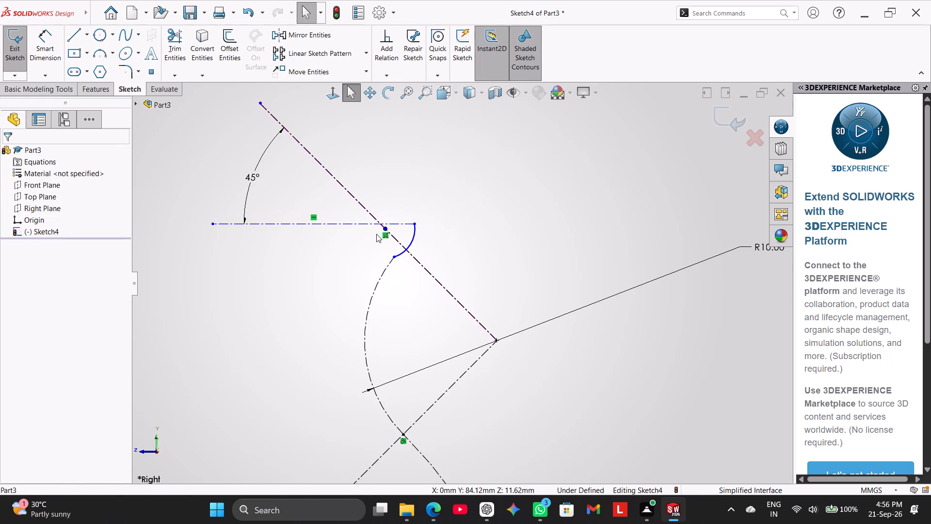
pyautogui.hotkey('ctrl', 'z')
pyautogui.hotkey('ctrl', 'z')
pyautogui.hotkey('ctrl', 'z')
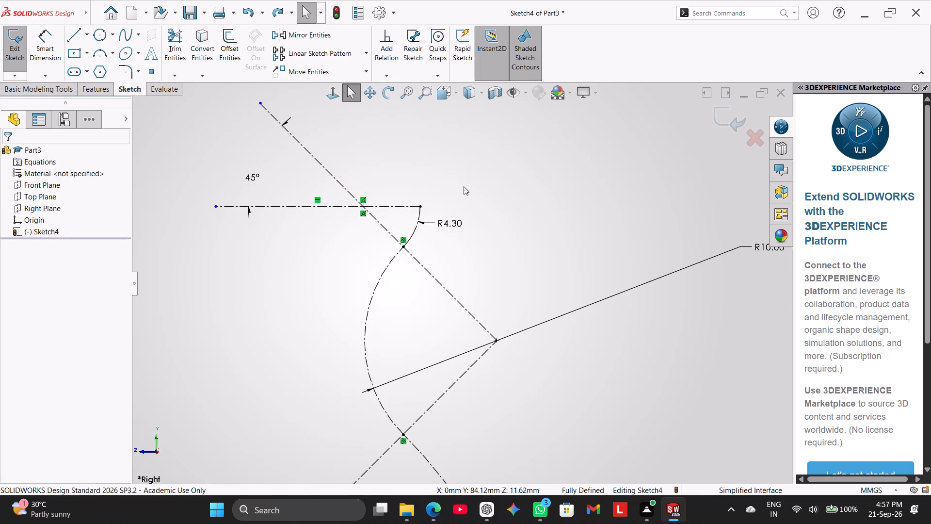
# Reposition the R4.30 radius dimension text just above the small arc, outside the curve.
pyautogui.moveTo(456, 224); pyautogui.dragTo(378, 176)
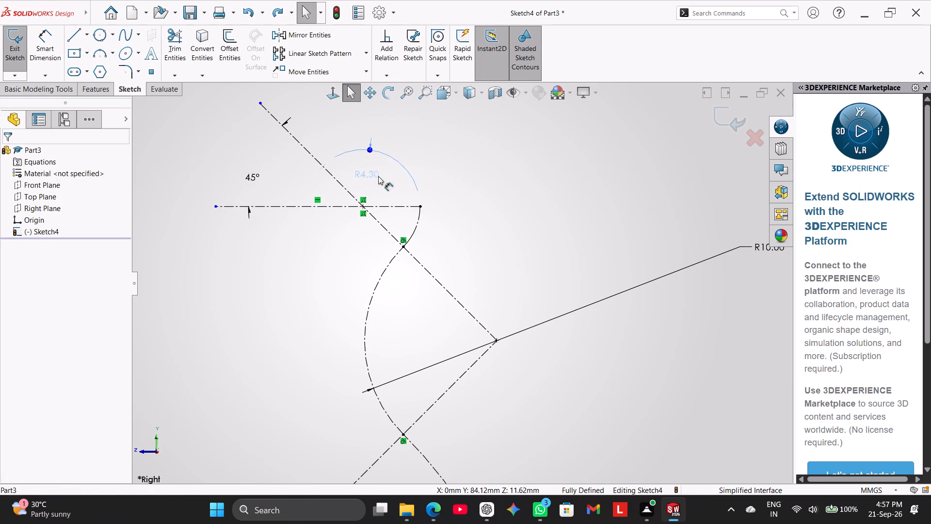
pyautogui.moveTo(378, 176); pyautogui.dragTo(447, 187)
pyautogui.rightClick(461, 213)
pyautogui.click(453, 230)
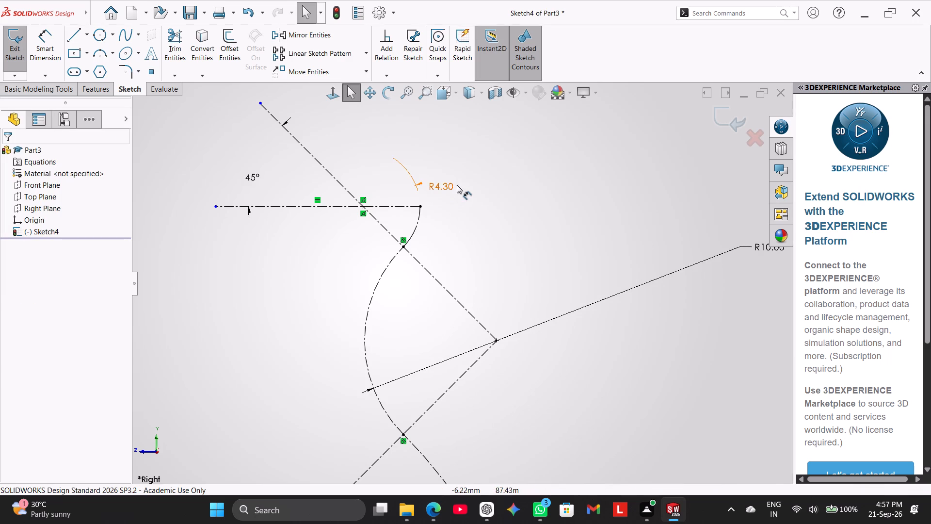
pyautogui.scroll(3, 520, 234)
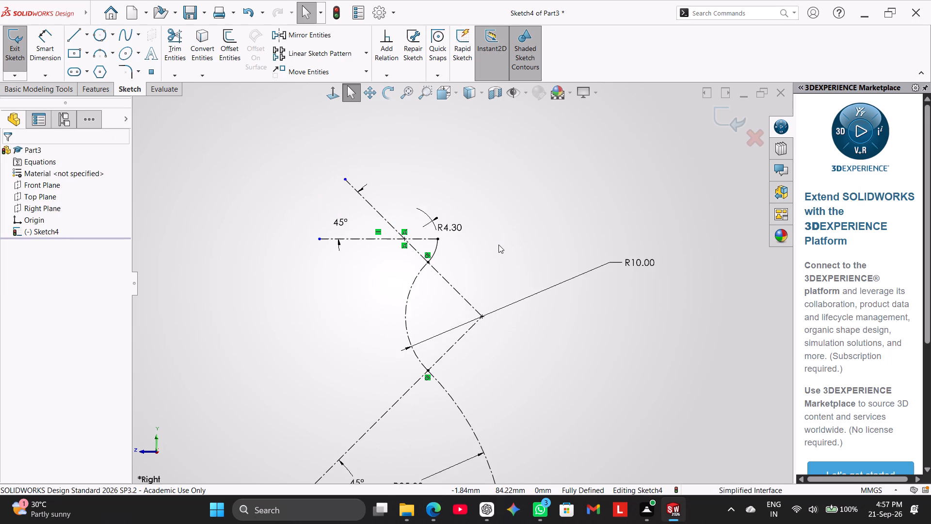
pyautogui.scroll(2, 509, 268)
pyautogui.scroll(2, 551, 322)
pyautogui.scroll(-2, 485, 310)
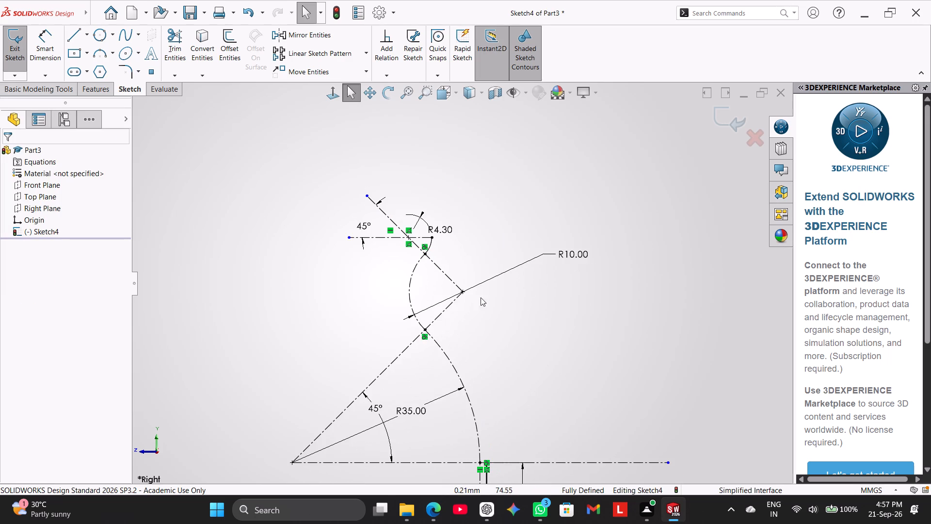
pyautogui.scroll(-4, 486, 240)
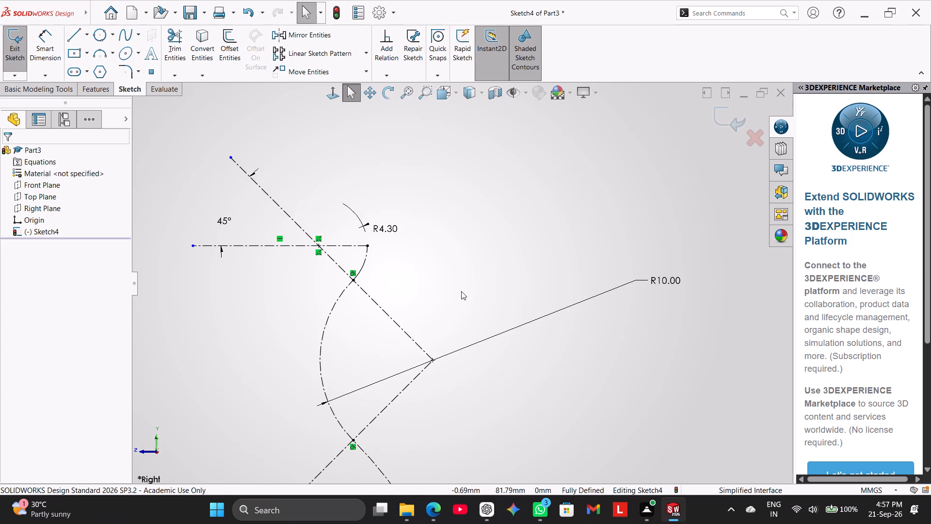
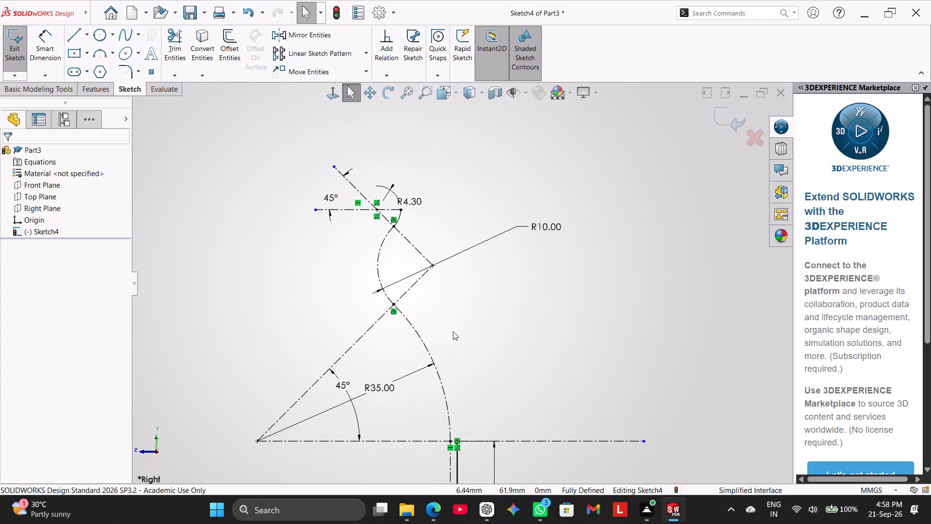
# Draw a solid tangent arc of about 38 mm radius from the 38 mm vertical line's upper end to the lower 45° slanted centerline.
pyautogui.scroll(1, 462, 383)
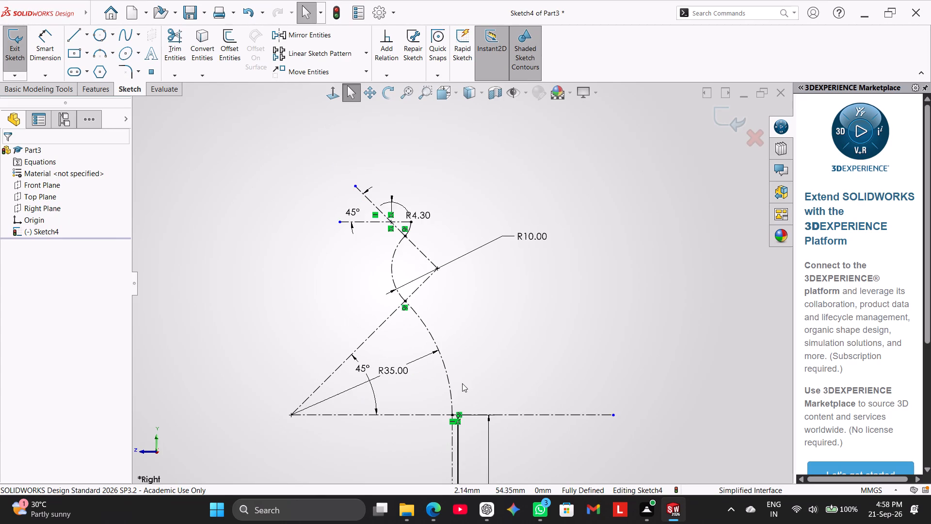
pyautogui.scroll(-1, 462, 383)
pyautogui.click(76, 34)
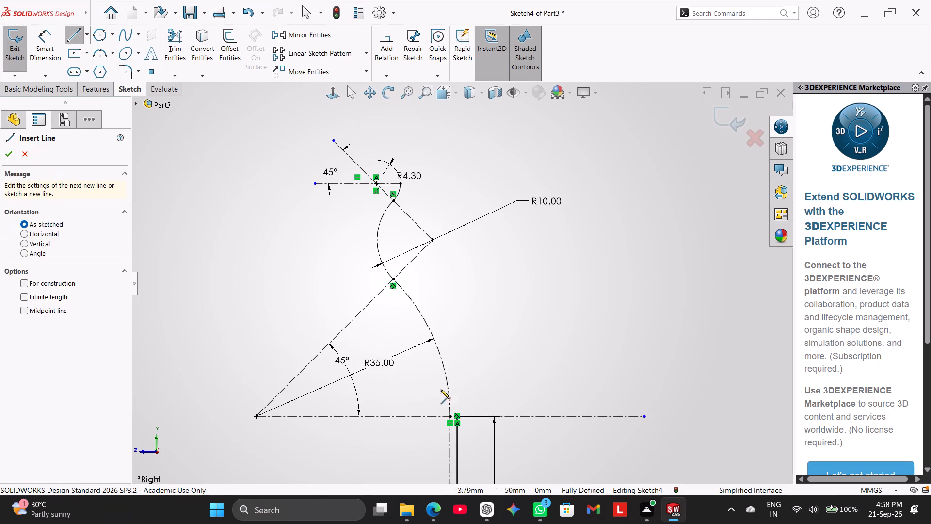
pyautogui.scroll(-6, 478, 418)
pyautogui.click(419, 345)
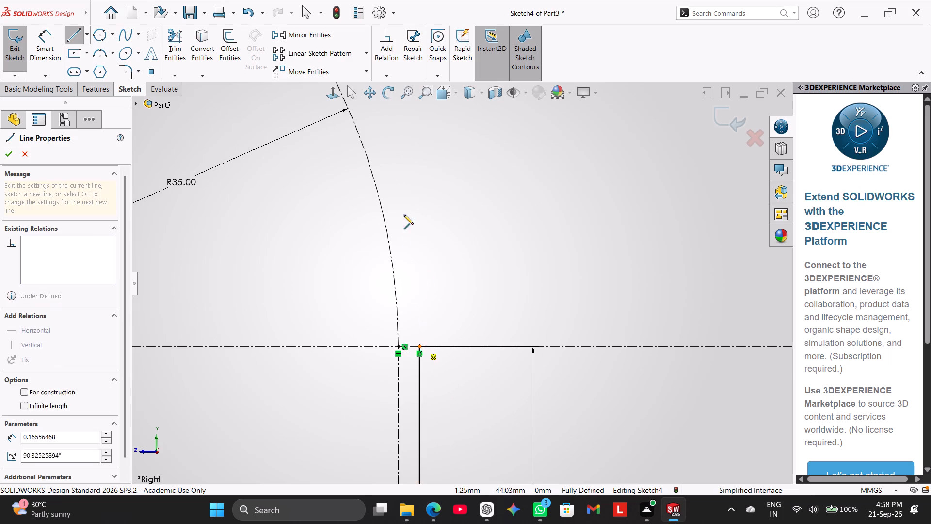
pyautogui.scroll(2, 410, 224)
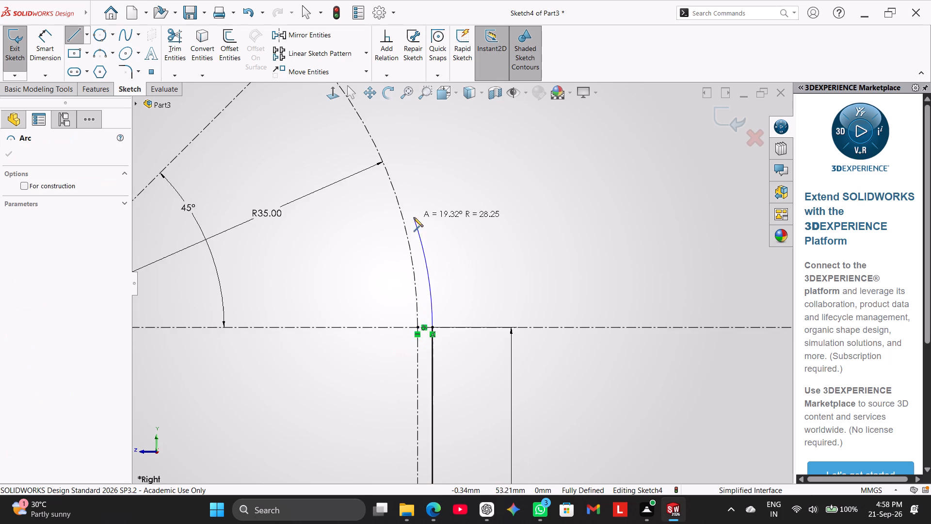
pyautogui.scroll(2, 414, 217)
pyautogui.scroll(2, 438, 146)
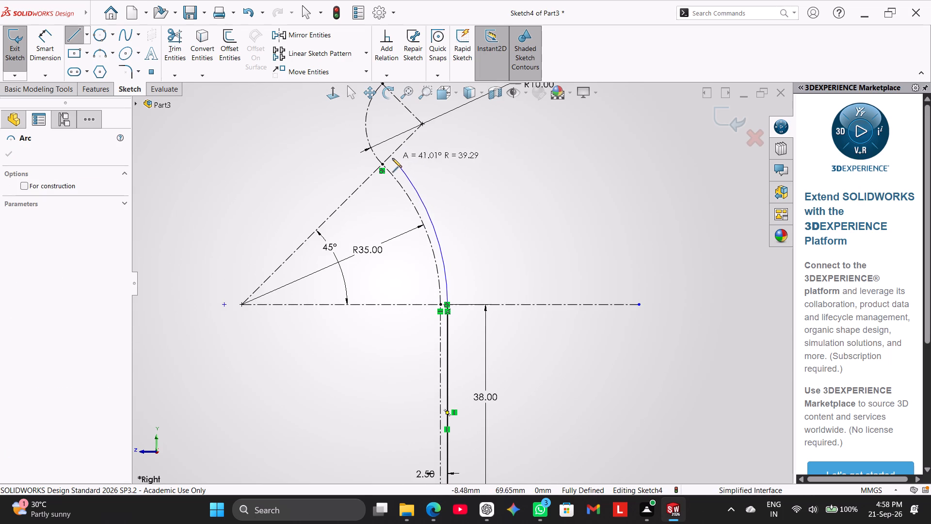
pyautogui.click(387, 158)
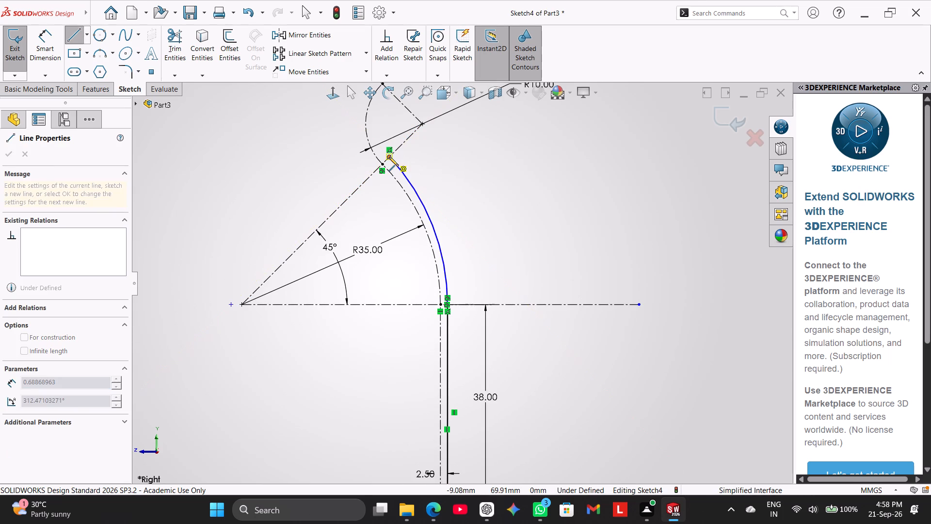
# Continue the outer curve with tangent arcs to the upper 45° slanted centerline and on to the height of the short horizontal centerline.
pyautogui.scroll(1, 393, 110)
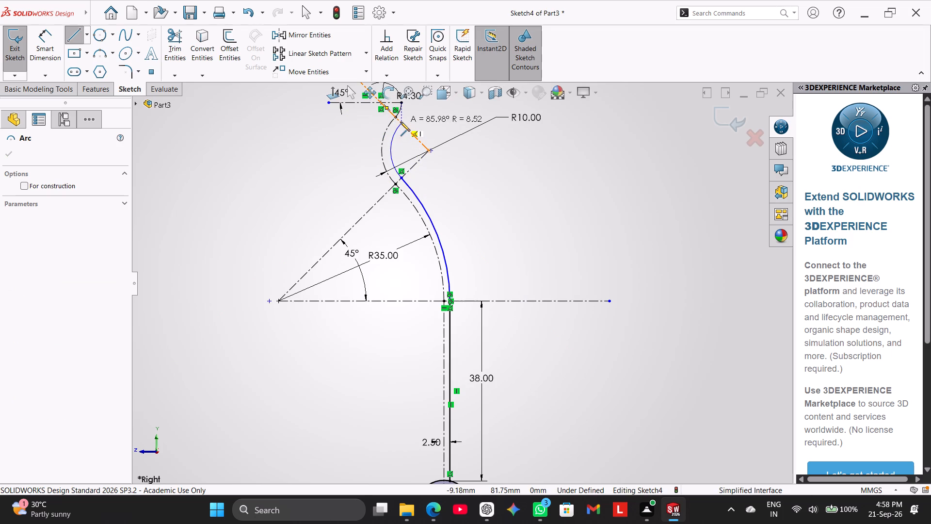
pyautogui.click(401, 123)
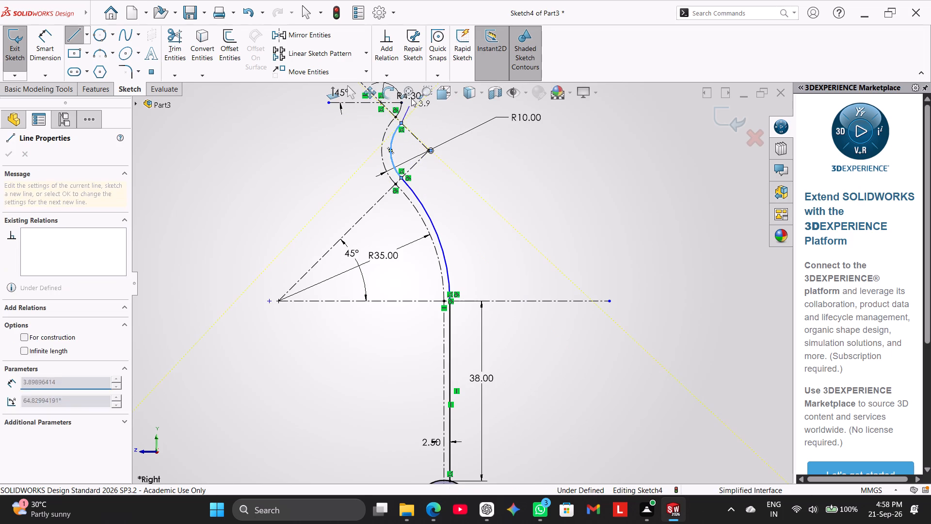
pyautogui.scroll(-2, 417, 170)
pyautogui.scroll(3, 419, 127)
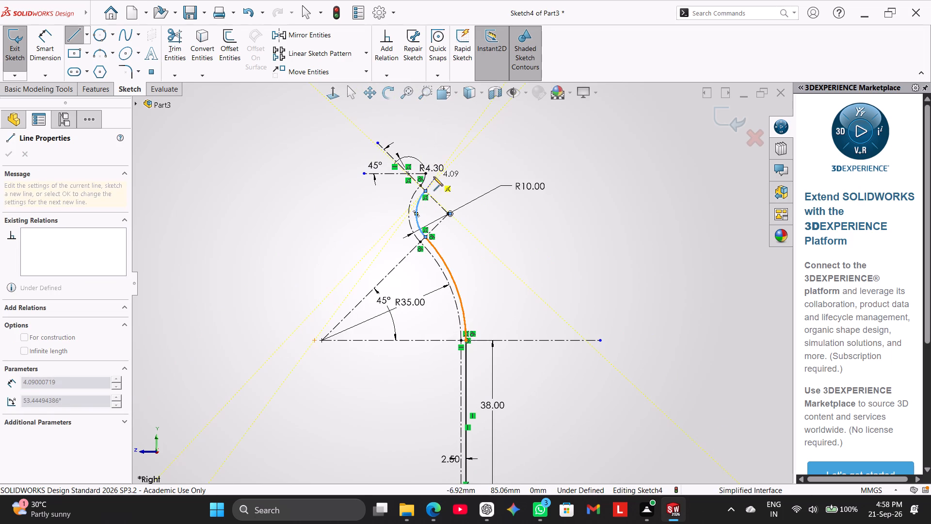
pyautogui.scroll(-6, 451, 204)
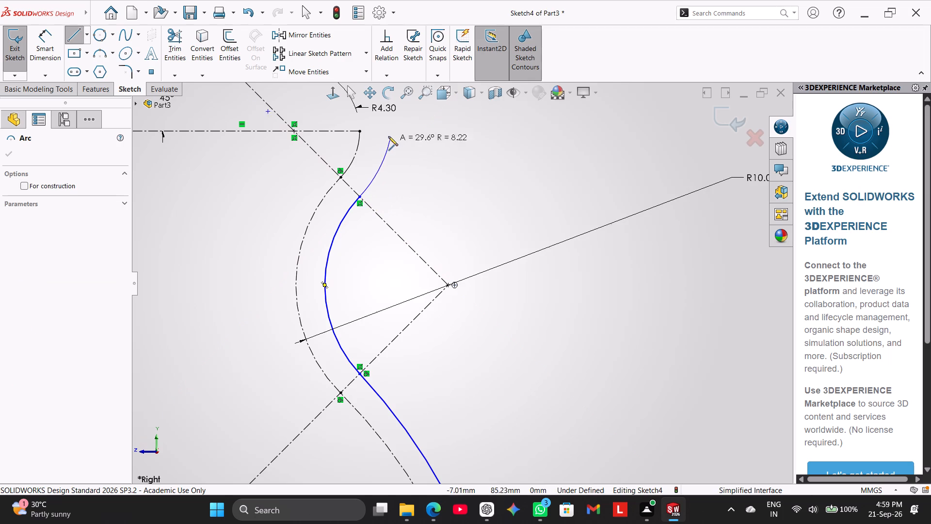
pyautogui.click(386, 131)
pyautogui.rightClick(423, 152)
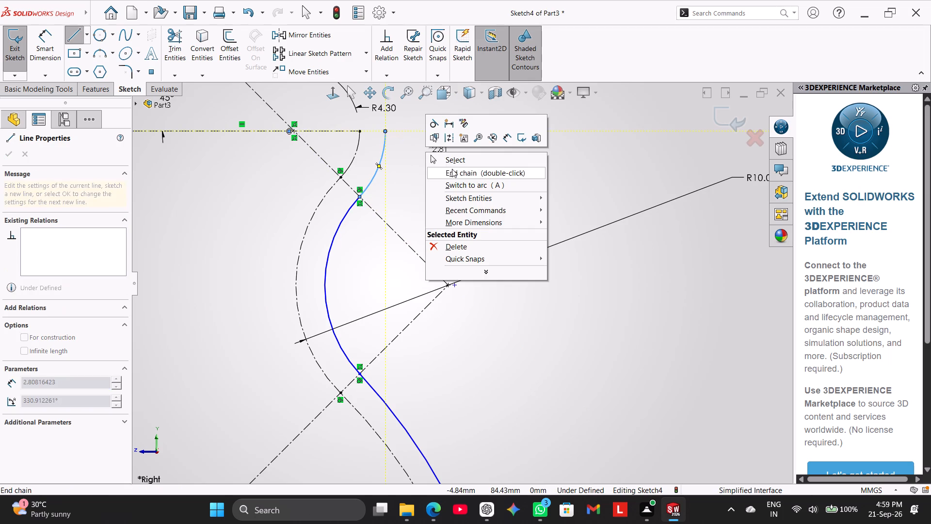
pyautogui.click(452, 158)
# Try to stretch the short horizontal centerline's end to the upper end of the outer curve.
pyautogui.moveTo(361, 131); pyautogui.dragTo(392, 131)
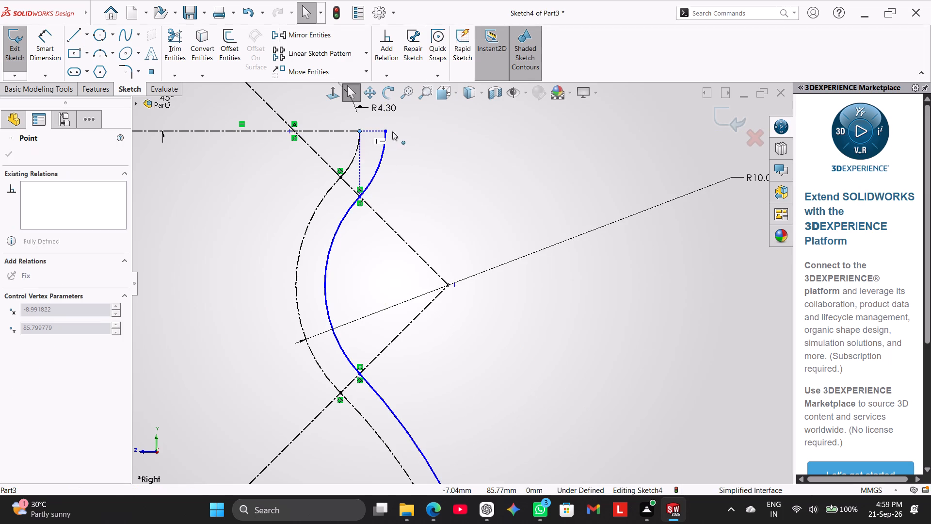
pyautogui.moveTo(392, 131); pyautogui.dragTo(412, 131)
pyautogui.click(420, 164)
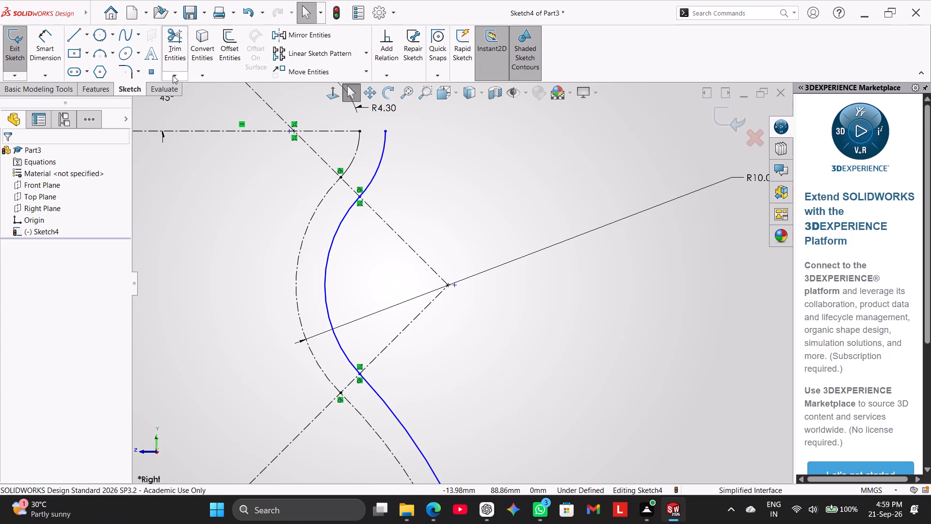
# Extend the short horizontal centerline to the upper end of the outer curve with Extend Entities.
pyautogui.click(172, 75)
pyautogui.click(232, 102)
pyautogui.click(342, 131)
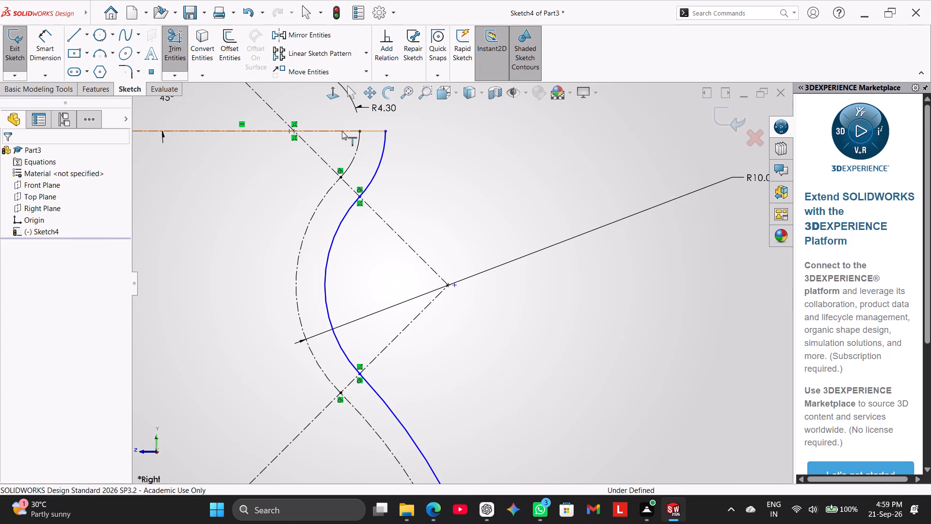
pyautogui.rightClick(447, 148)
pyautogui.click(497, 182)
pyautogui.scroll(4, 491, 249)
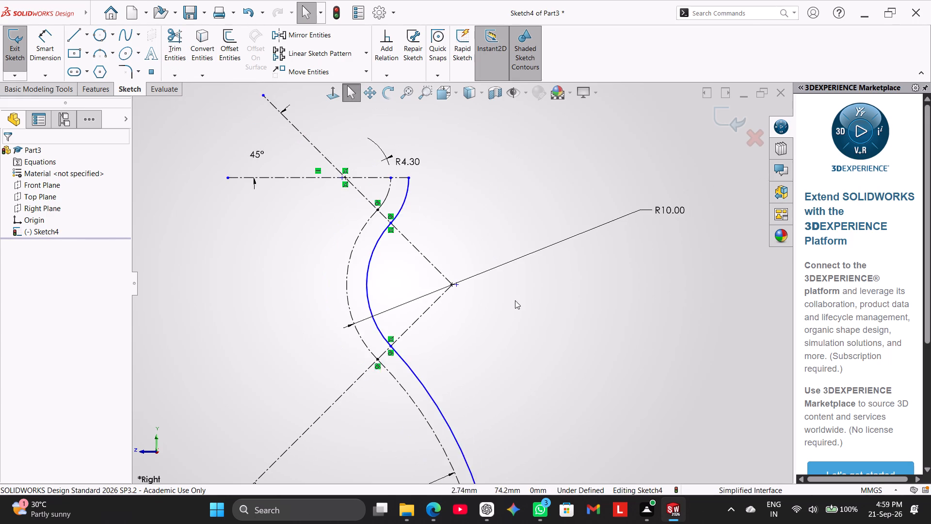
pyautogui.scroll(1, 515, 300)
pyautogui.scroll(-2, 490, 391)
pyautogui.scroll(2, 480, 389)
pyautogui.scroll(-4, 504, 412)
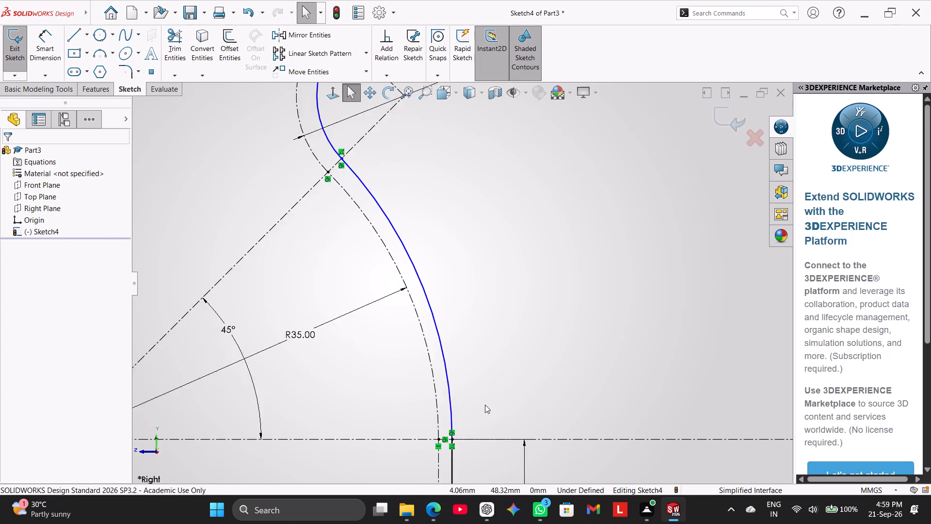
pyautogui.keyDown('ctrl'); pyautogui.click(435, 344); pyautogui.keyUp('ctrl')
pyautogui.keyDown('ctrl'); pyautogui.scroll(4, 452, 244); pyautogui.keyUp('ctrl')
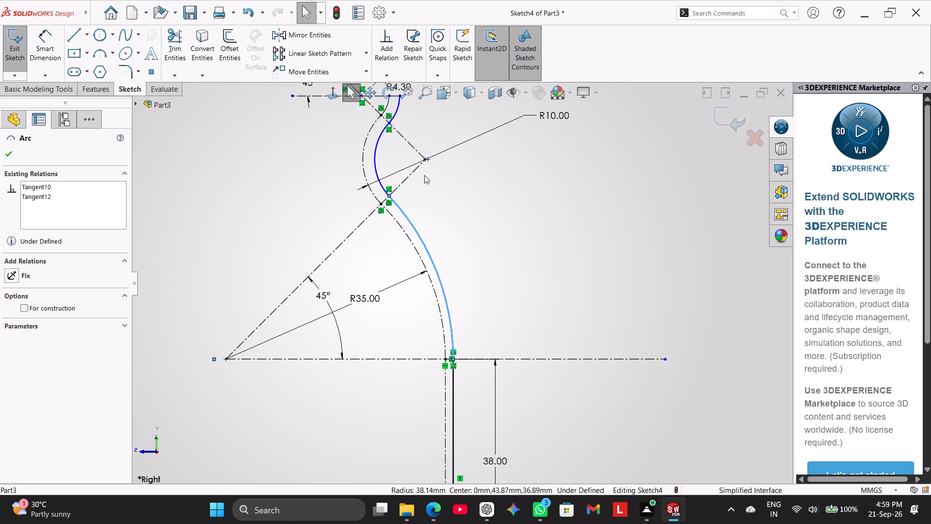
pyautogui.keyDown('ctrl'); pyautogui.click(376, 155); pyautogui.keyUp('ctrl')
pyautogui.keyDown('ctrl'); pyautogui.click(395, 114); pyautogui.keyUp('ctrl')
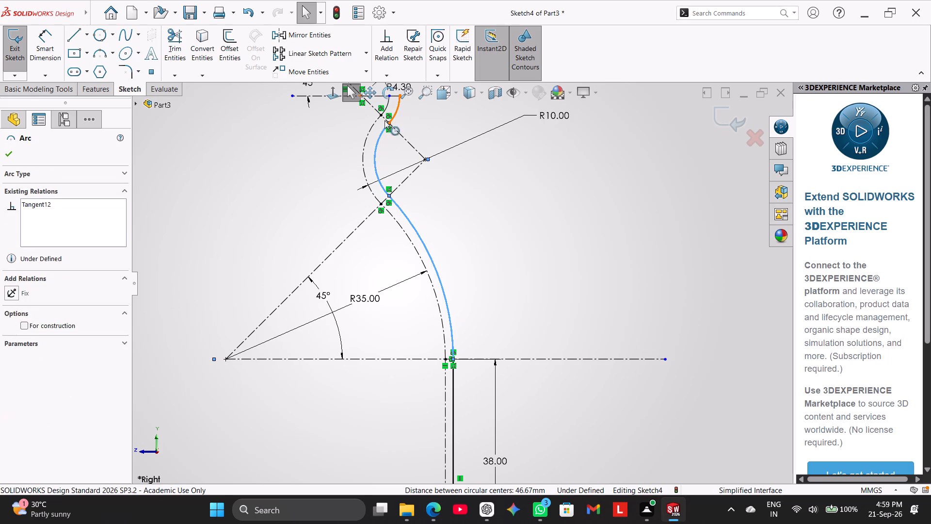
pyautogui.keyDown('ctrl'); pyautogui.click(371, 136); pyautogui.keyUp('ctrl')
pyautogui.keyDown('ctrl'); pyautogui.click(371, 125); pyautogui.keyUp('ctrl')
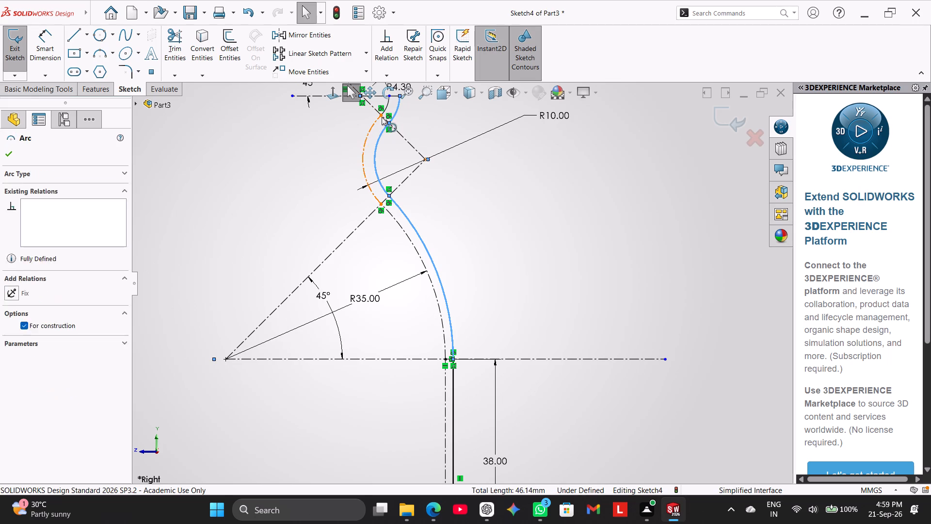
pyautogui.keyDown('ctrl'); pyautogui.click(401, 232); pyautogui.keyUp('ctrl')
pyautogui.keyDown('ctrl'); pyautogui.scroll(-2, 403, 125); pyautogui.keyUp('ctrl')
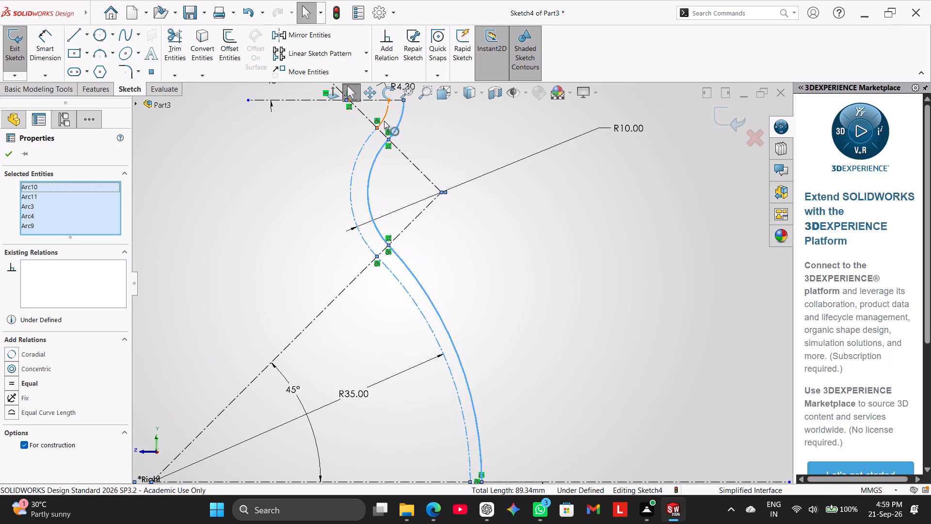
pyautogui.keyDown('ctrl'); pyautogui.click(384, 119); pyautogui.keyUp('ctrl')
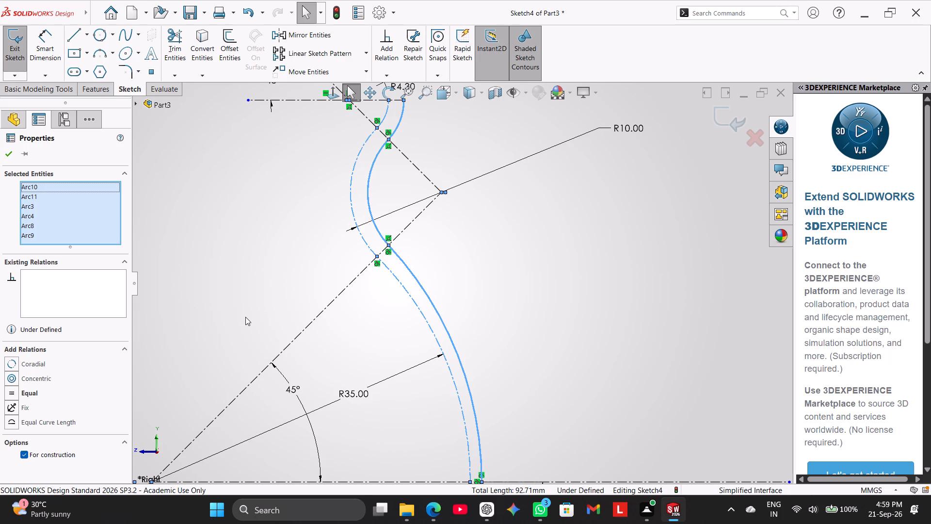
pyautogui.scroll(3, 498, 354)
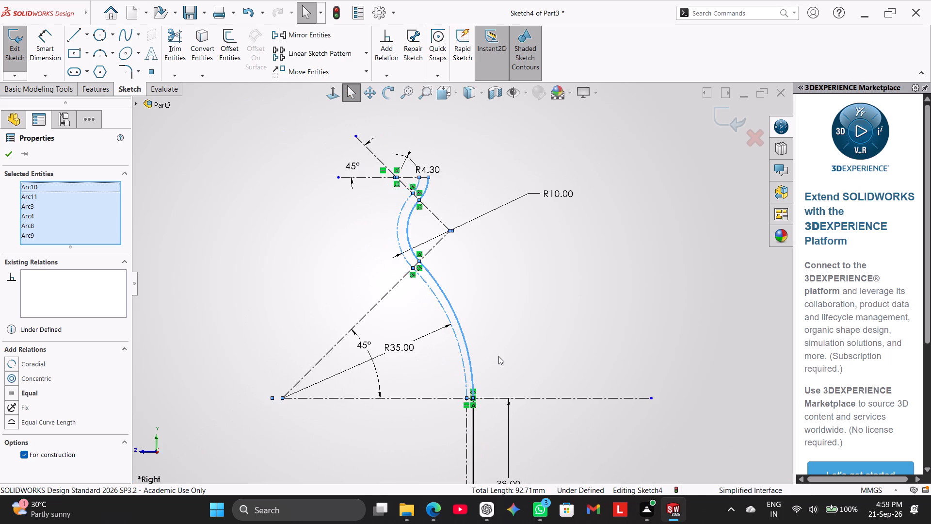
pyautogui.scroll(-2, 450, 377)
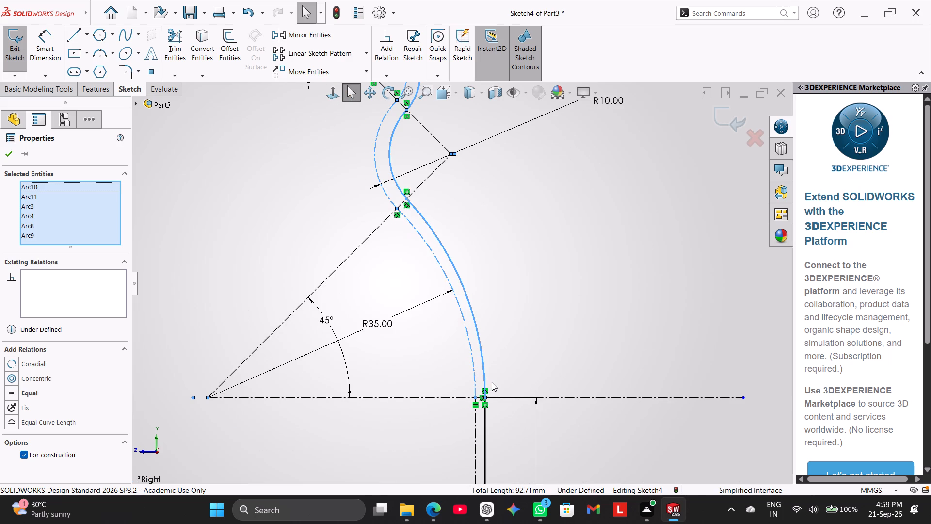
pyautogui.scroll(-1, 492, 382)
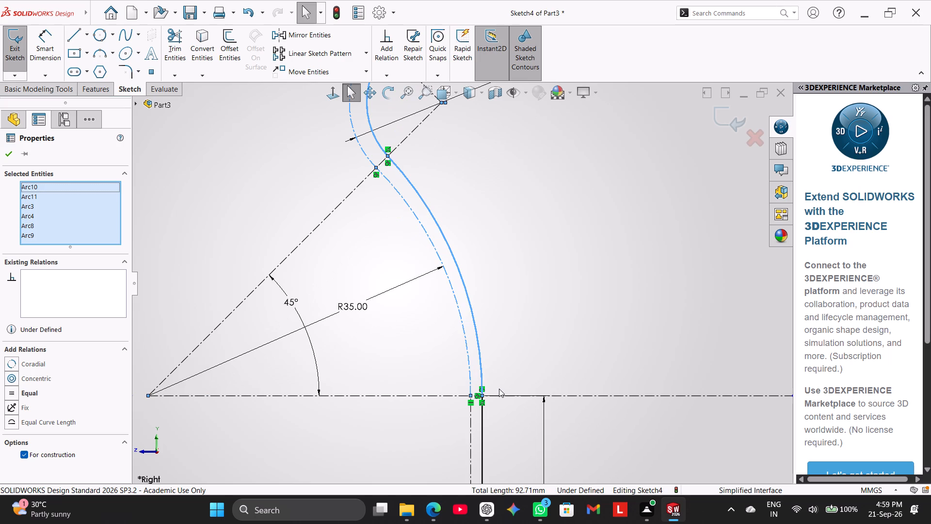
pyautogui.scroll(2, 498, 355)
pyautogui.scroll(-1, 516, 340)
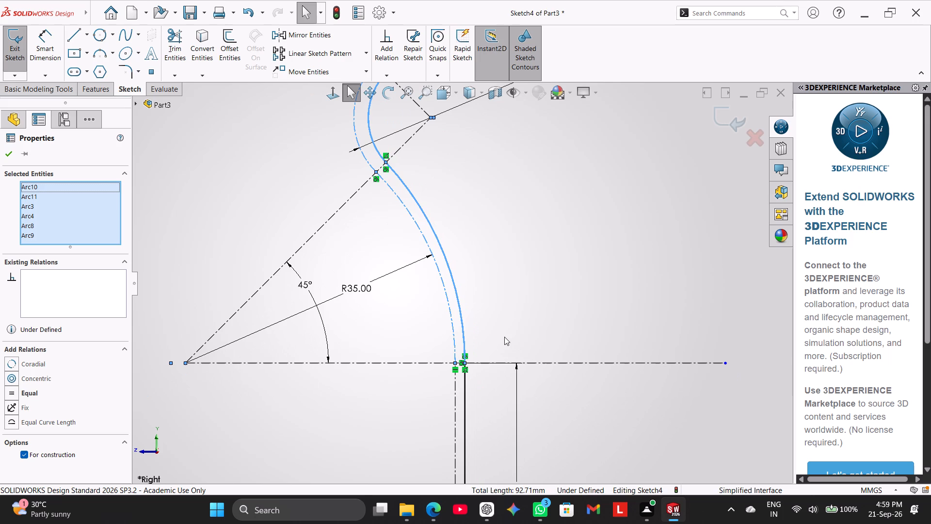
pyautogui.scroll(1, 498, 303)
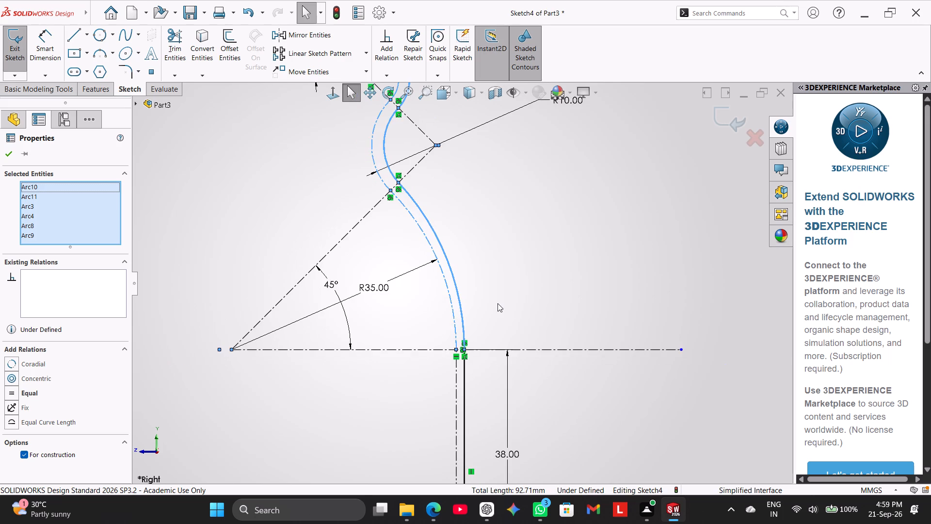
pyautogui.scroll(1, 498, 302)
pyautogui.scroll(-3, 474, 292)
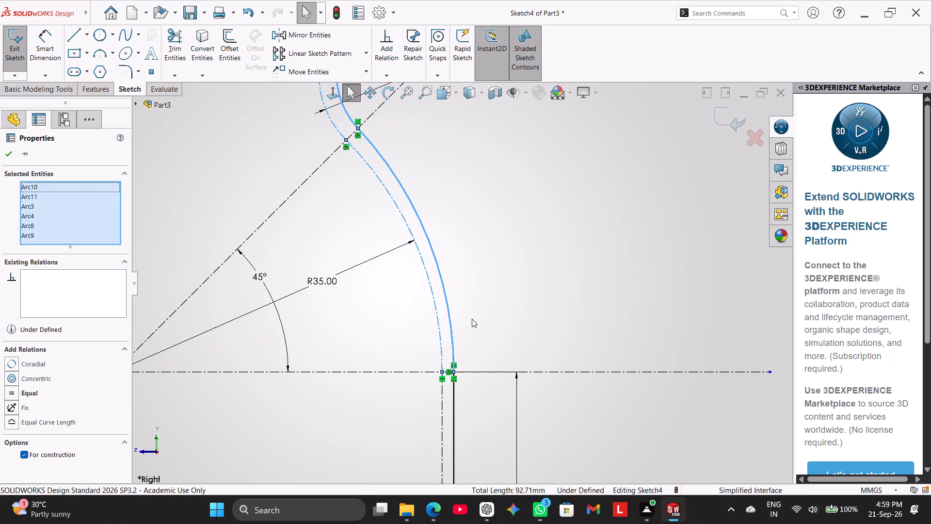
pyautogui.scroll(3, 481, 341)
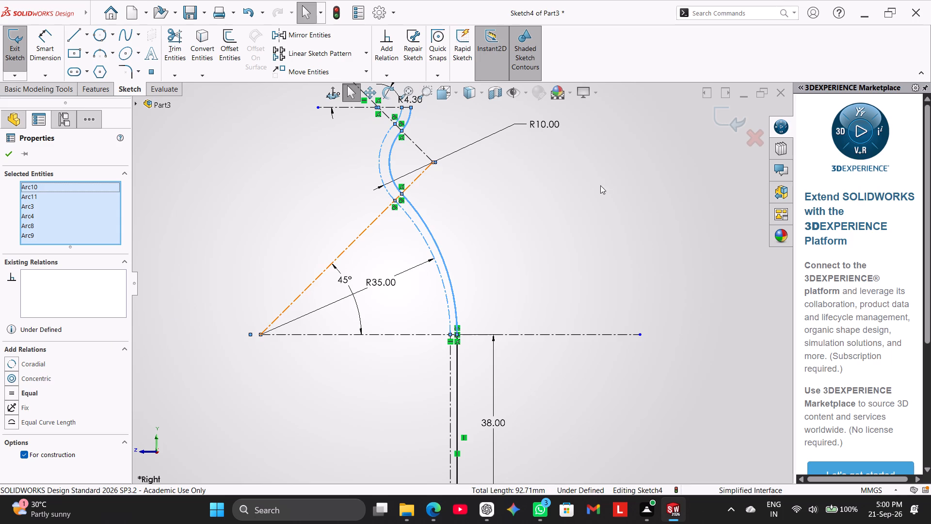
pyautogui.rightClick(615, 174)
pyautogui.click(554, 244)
# Dimension the distance between the centres of the 35 mm construction arc and the solid outer arc beside it as 5/2 mm.
pyautogui.scroll(-3, 469, 235)
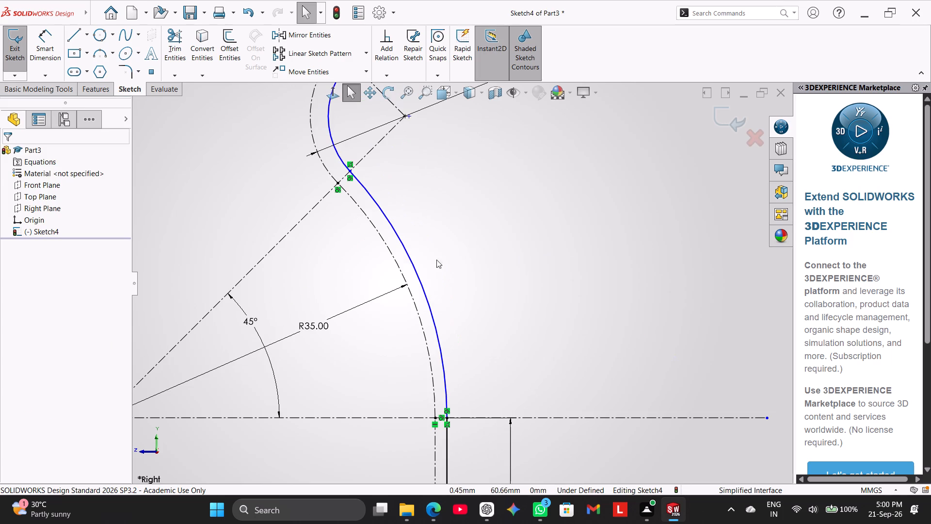
pyautogui.click(44, 41)
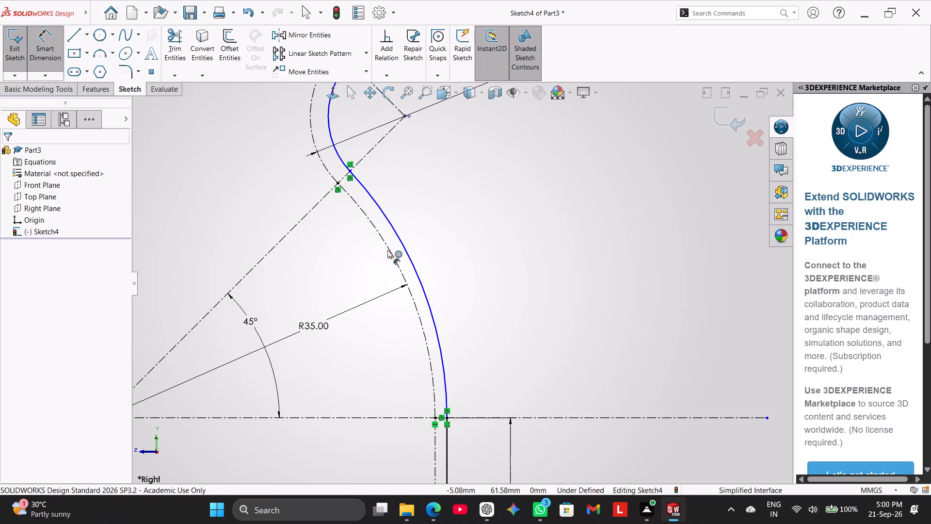
pyautogui.click(390, 249)
pyautogui.click(401, 242)
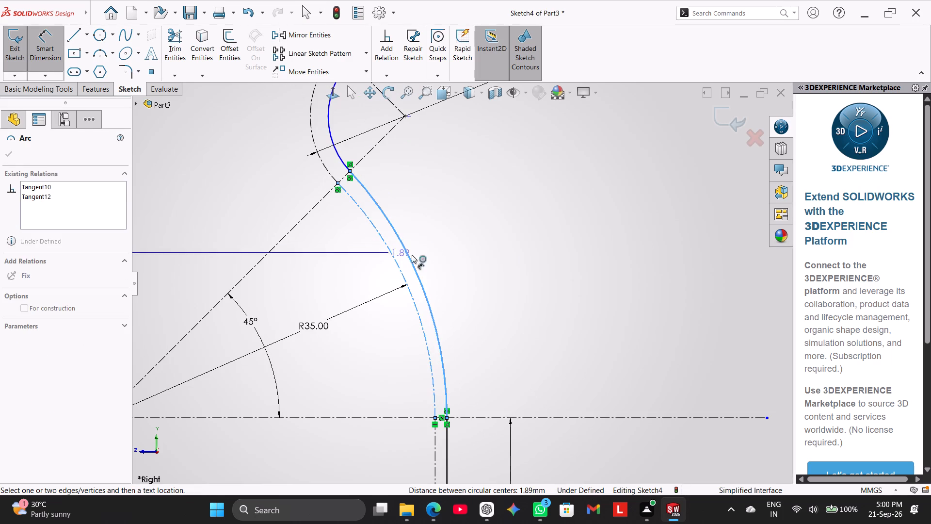
pyautogui.scroll(3, 425, 264)
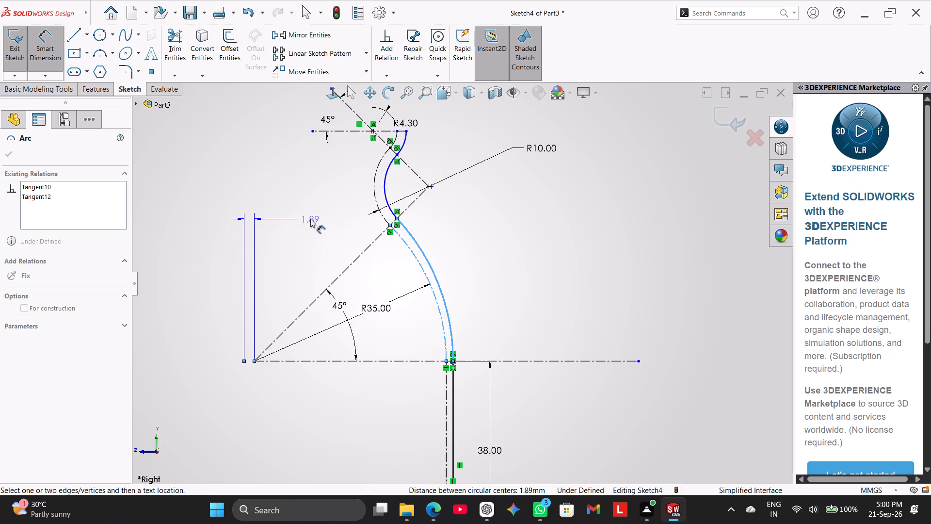
pyautogui.press('5')
pyautogui.write('/2')
pyautogui.press('Return')
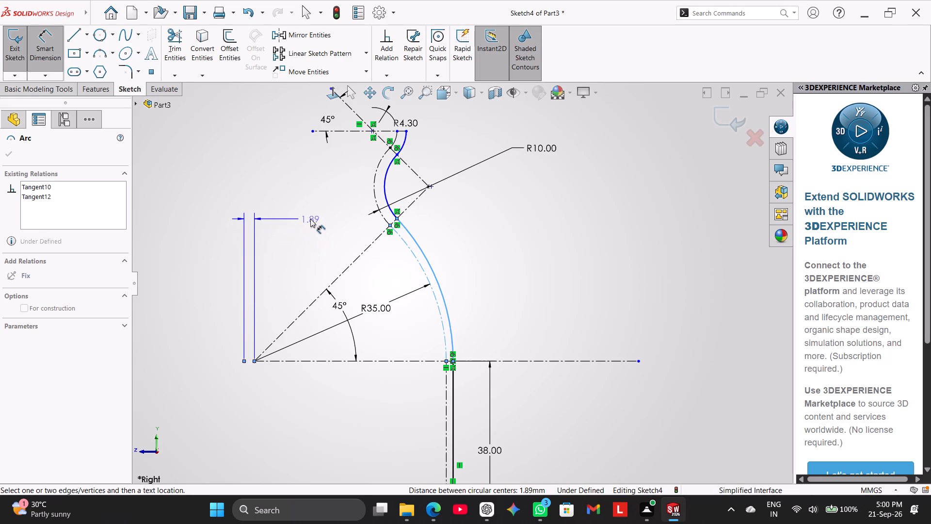
pyautogui.doubleClick(310, 219)
pyautogui.write('5/2')
pyautogui.press('Return')
pyautogui.doubleClick(377, 190)
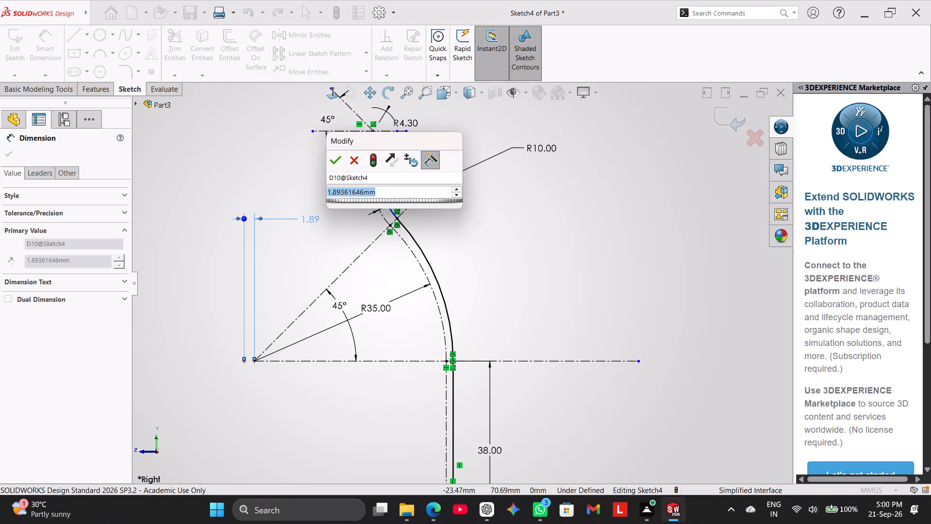
pyautogui.press('5')
pyautogui.write('/2')
pyautogui.press('Return')
pyautogui.click(524, 238)
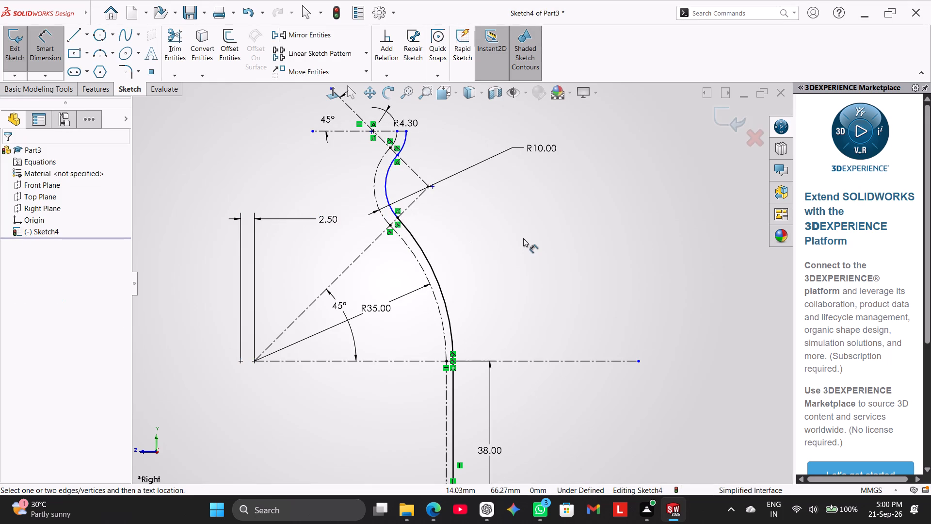
pyautogui.rightClick(523, 238)
pyautogui.click(561, 267)
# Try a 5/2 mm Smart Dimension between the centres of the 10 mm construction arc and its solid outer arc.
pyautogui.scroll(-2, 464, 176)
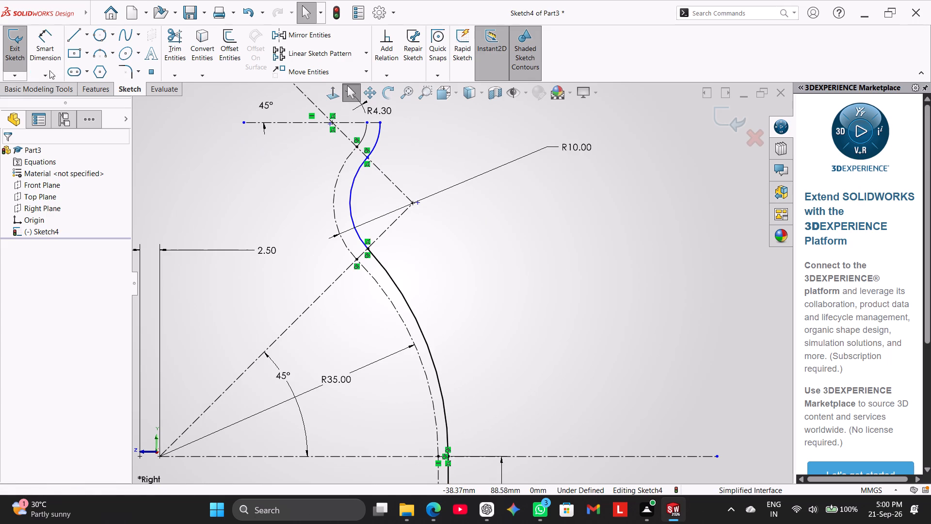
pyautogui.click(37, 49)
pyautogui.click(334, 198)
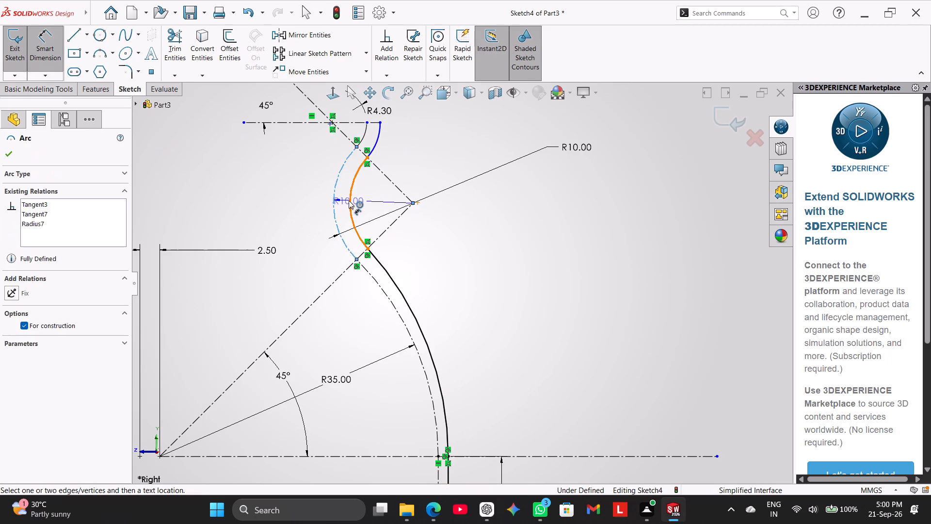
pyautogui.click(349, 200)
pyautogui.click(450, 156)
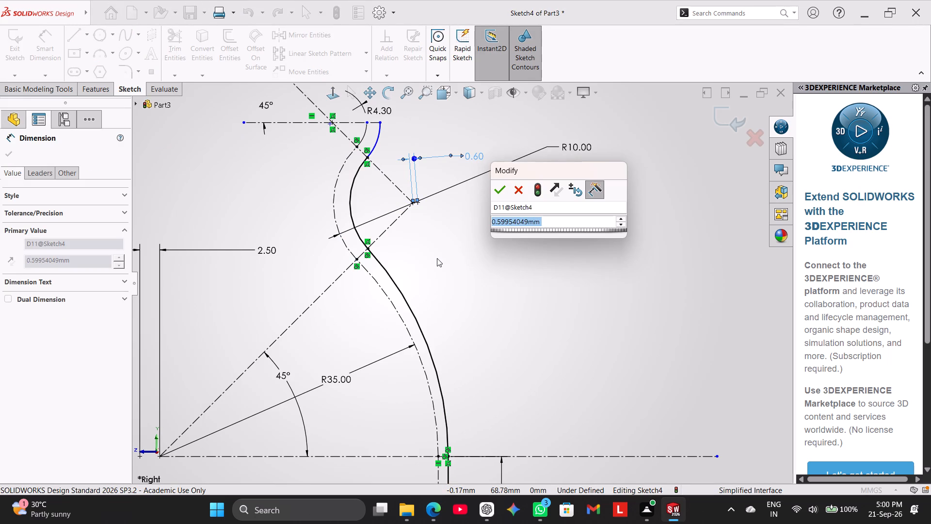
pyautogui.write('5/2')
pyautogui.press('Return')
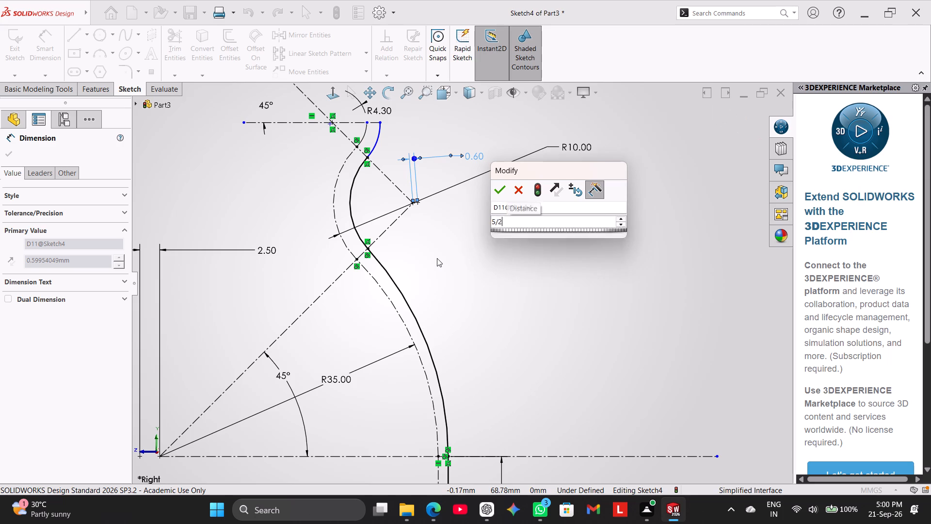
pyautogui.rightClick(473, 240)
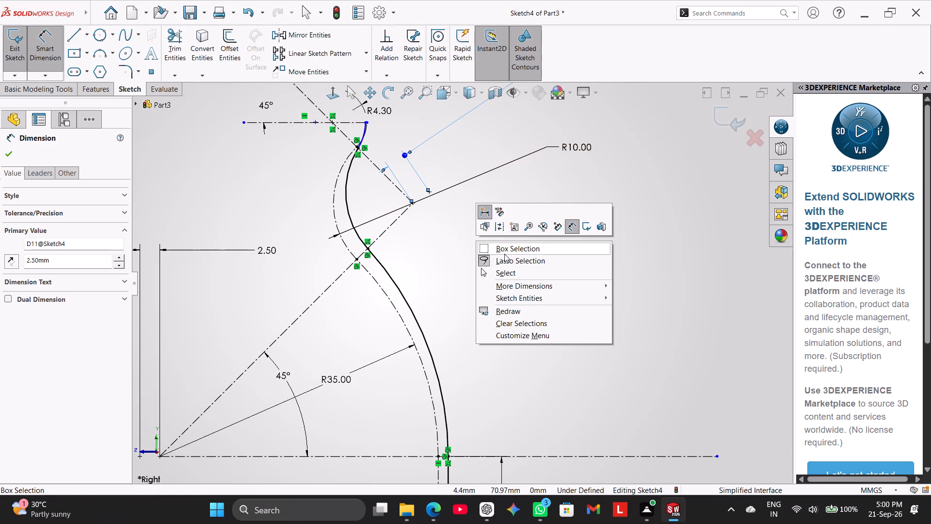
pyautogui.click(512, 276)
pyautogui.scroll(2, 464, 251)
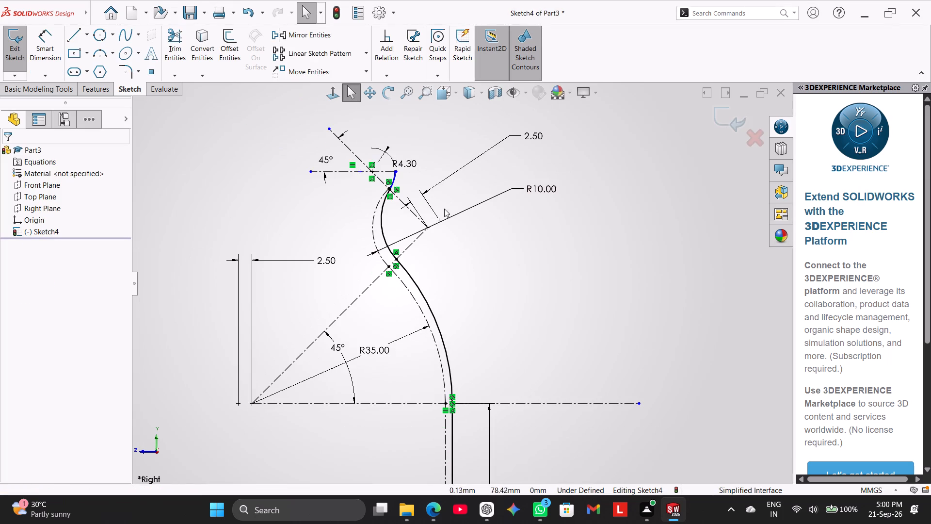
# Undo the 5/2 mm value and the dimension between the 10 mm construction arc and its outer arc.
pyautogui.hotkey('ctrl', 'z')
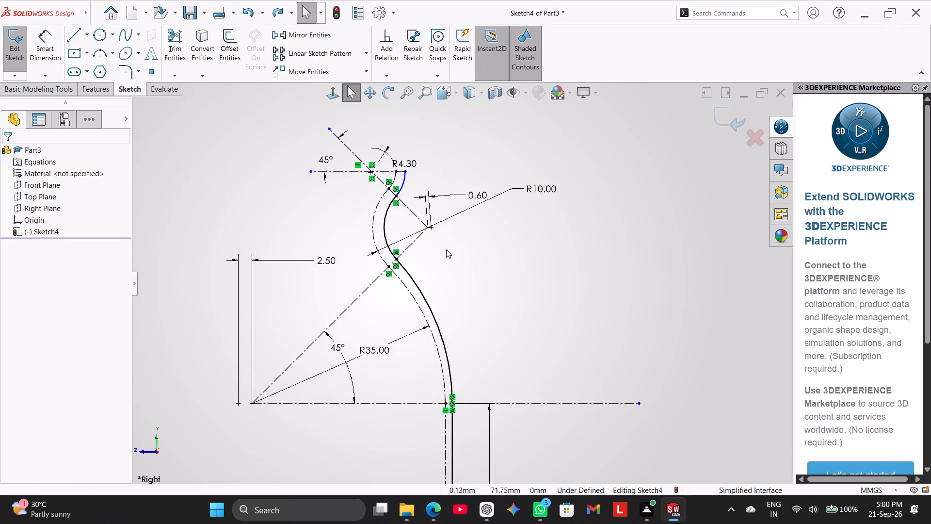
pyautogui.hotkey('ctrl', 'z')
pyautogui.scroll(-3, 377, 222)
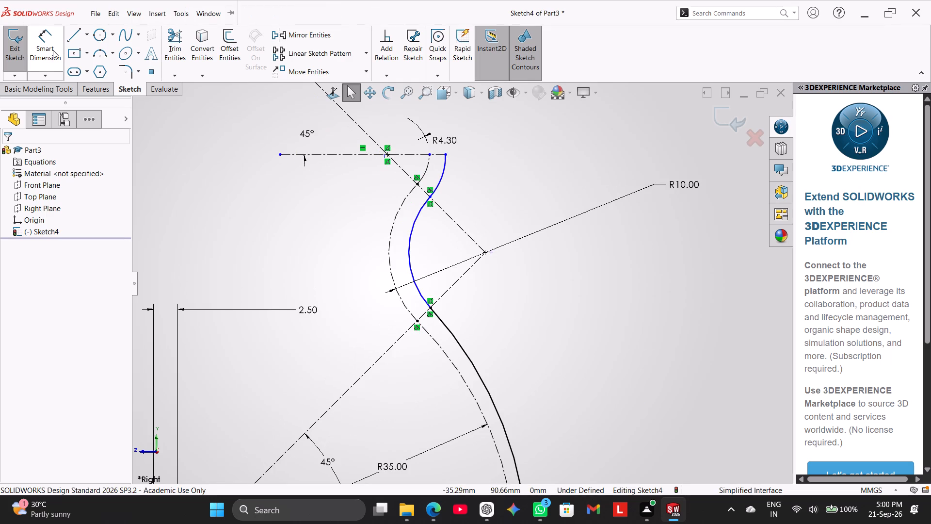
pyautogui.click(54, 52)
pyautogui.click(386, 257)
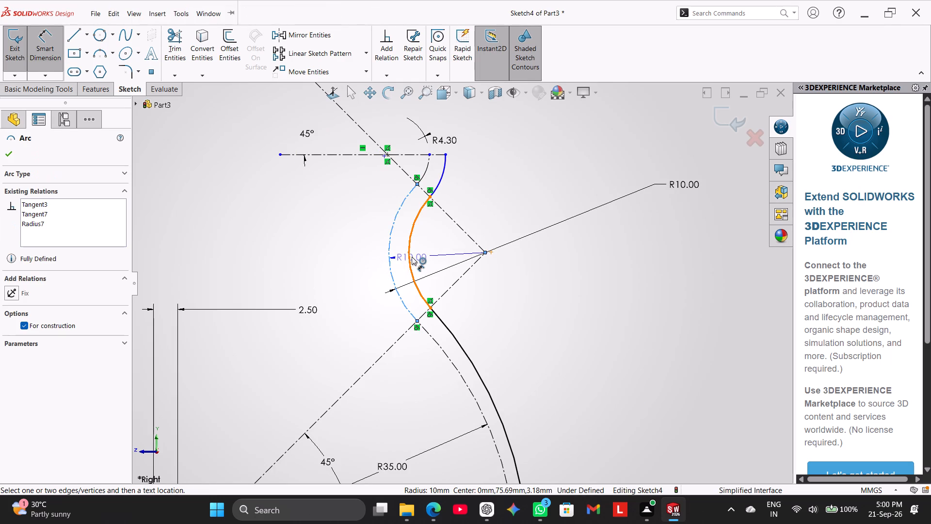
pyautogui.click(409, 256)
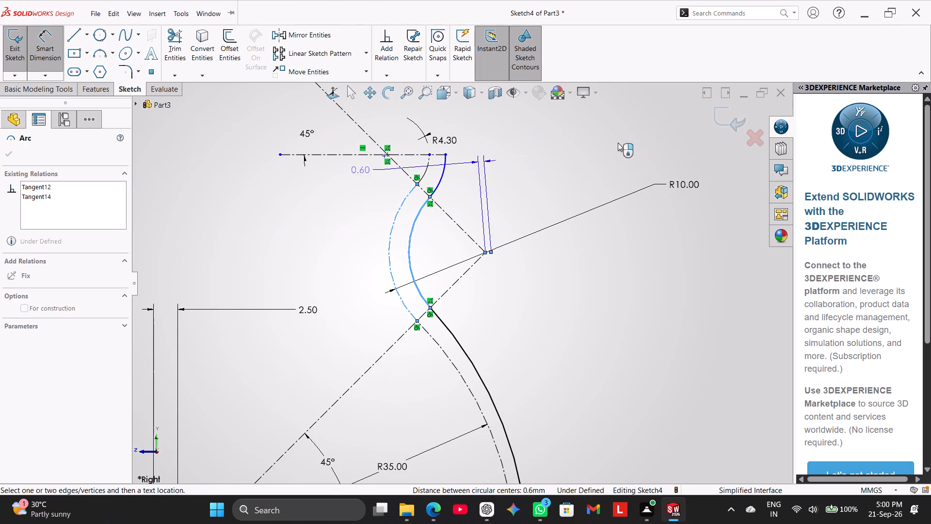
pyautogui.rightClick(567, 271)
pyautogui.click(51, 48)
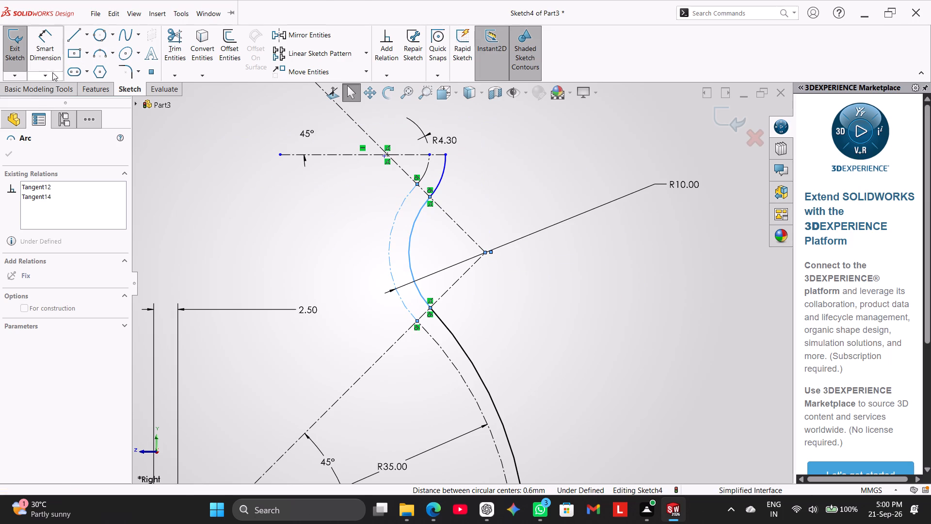
# Add a horizontal dimension of 5/2 mm between the centres of the 10 mm construction arc and its solid outer arc.
pyautogui.click(54, 75)
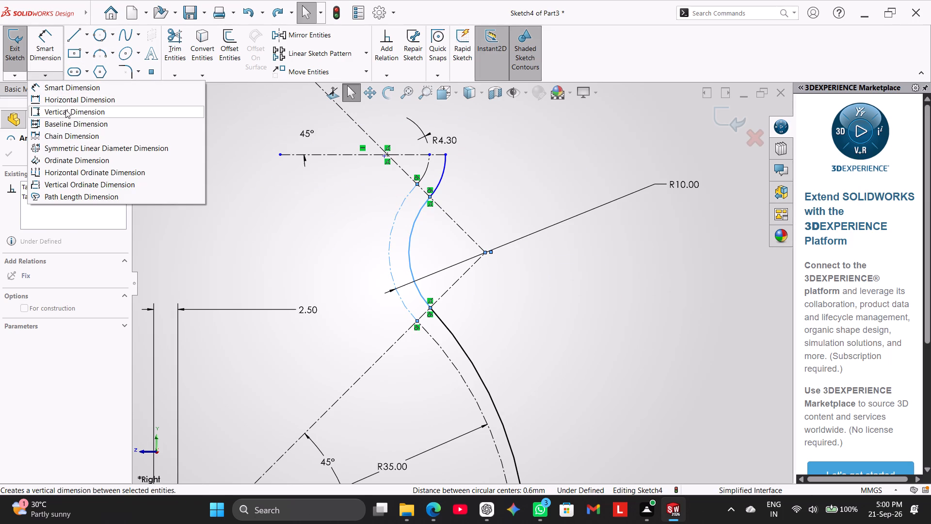
pyautogui.click(68, 100)
pyautogui.click(408, 249)
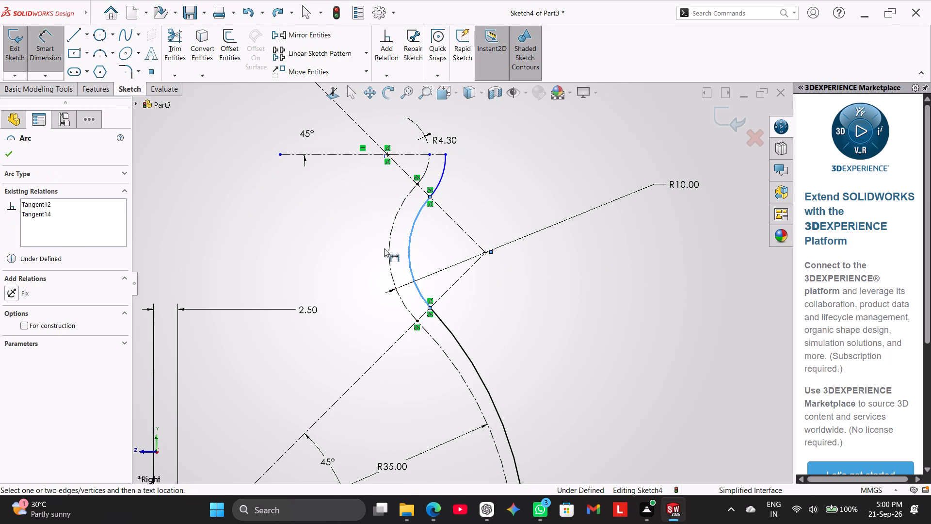
pyautogui.click(387, 249)
pyautogui.click(507, 200)
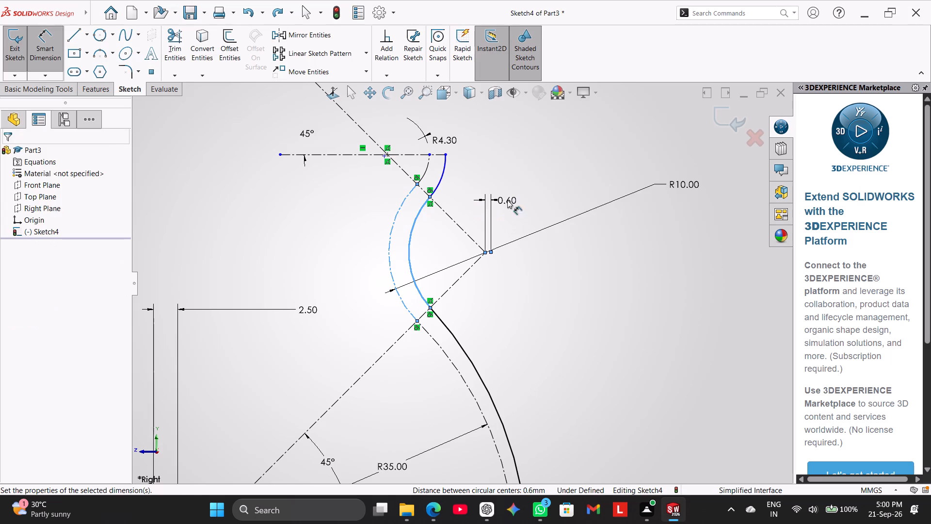
pyautogui.write('5/2')
pyautogui.press('Return')
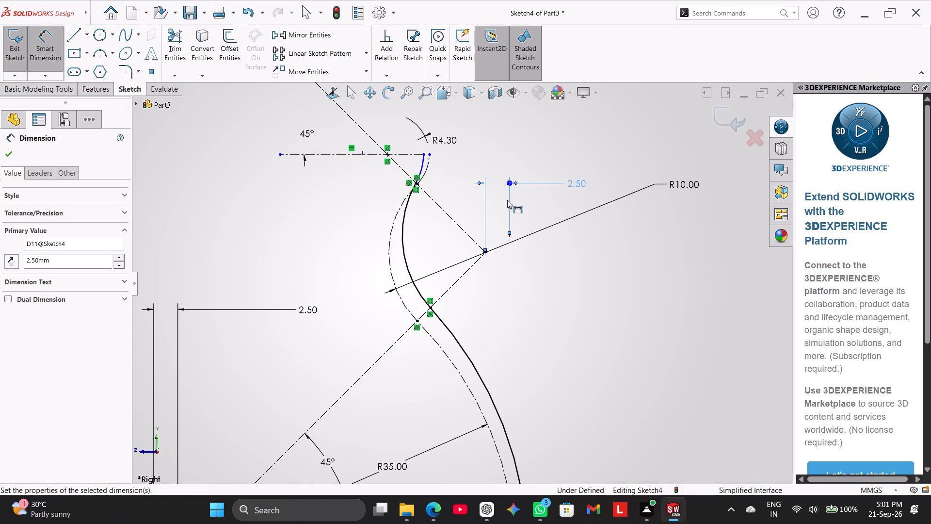
pyautogui.rightClick(516, 141)
pyautogui.click(546, 171)
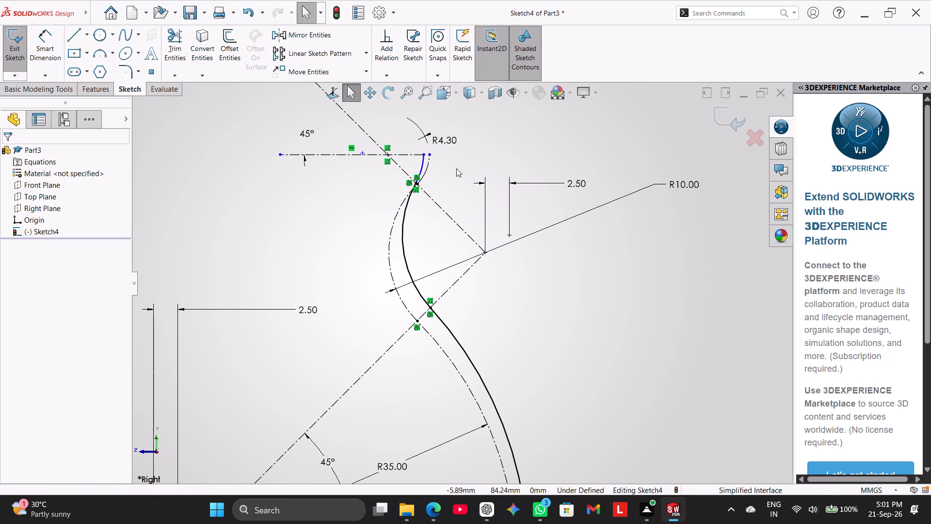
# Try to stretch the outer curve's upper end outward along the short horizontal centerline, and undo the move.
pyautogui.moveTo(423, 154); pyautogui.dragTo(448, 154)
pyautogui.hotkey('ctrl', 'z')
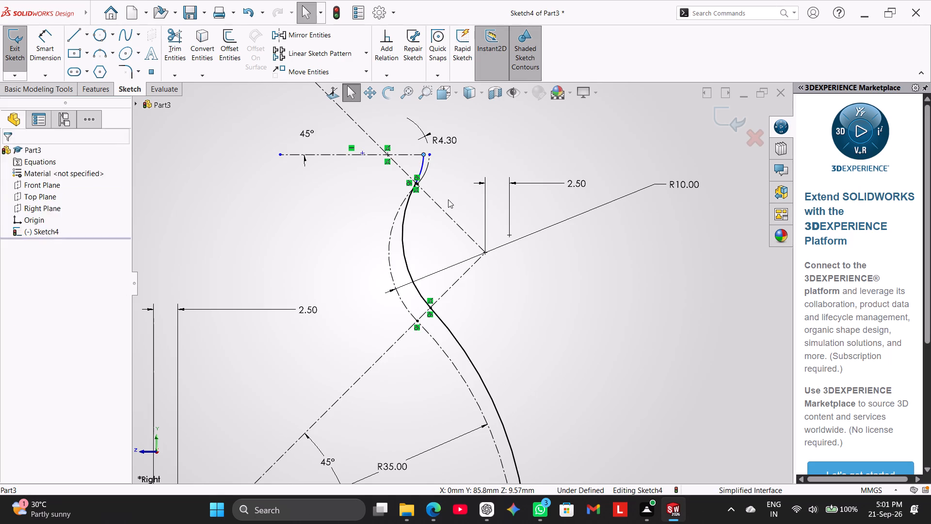
# Undo the 5/2 mm value on the horizontal dimension between the 10 mm arc's centre and its outer arc's centre.
pyautogui.hotkey('ctrl', 'z')
pyautogui.rightClick(512, 164)
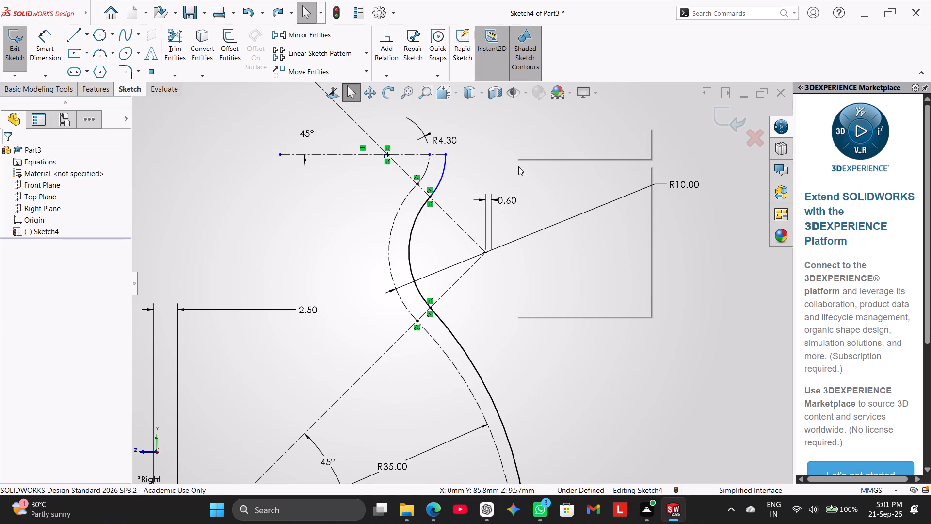
pyautogui.click(482, 161)
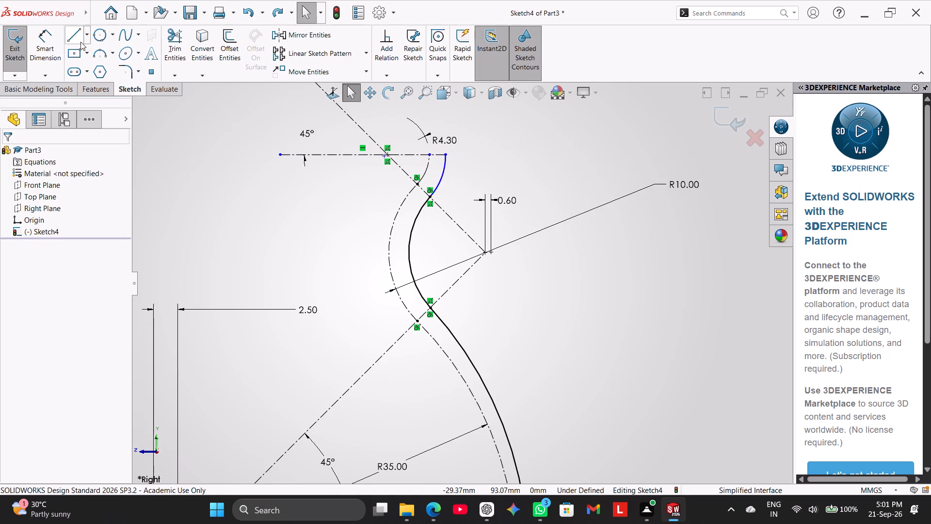
# Add a horizontal dimension of 5/2 mm between the centres of the 4.3 mm construction arc and its solid outer arc.
pyautogui.click(42, 39)
pyautogui.click(52, 76)
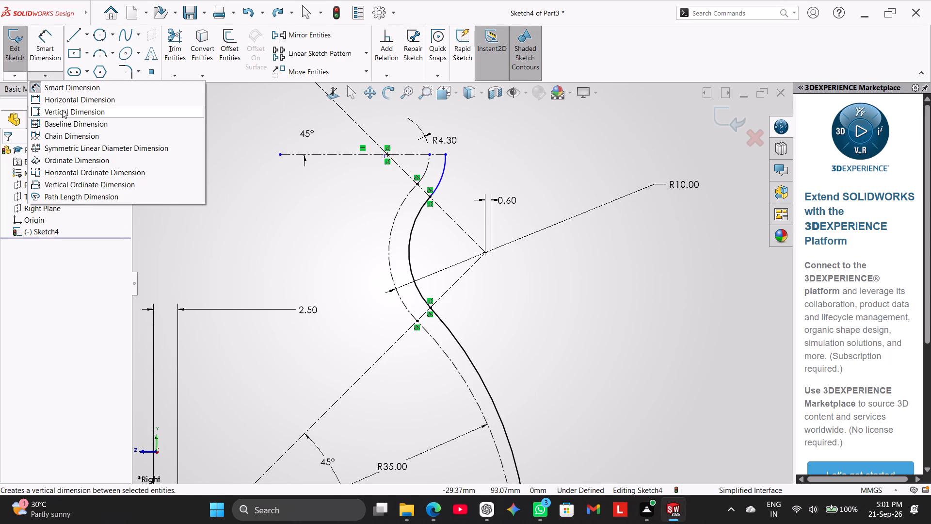
pyautogui.click(68, 99)
pyautogui.click(427, 171)
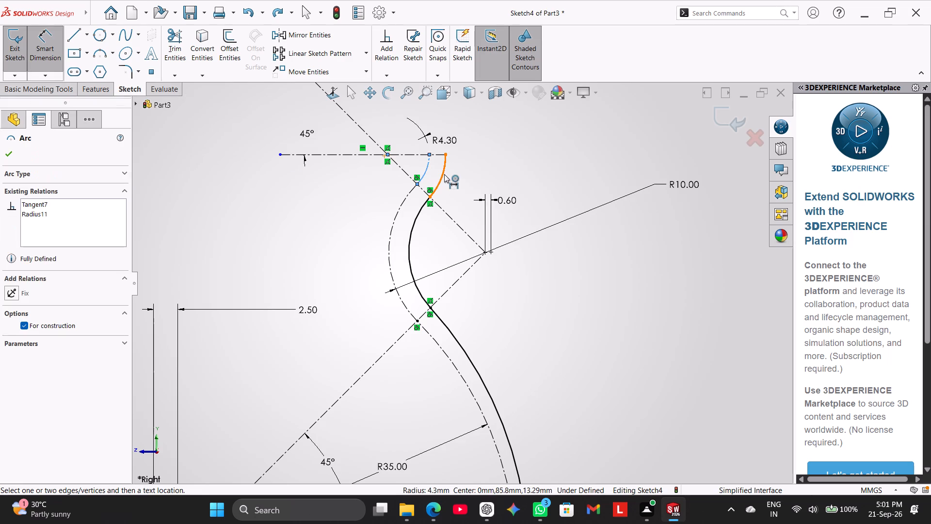
pyautogui.click(444, 176)
pyautogui.scroll(2, 508, 129)
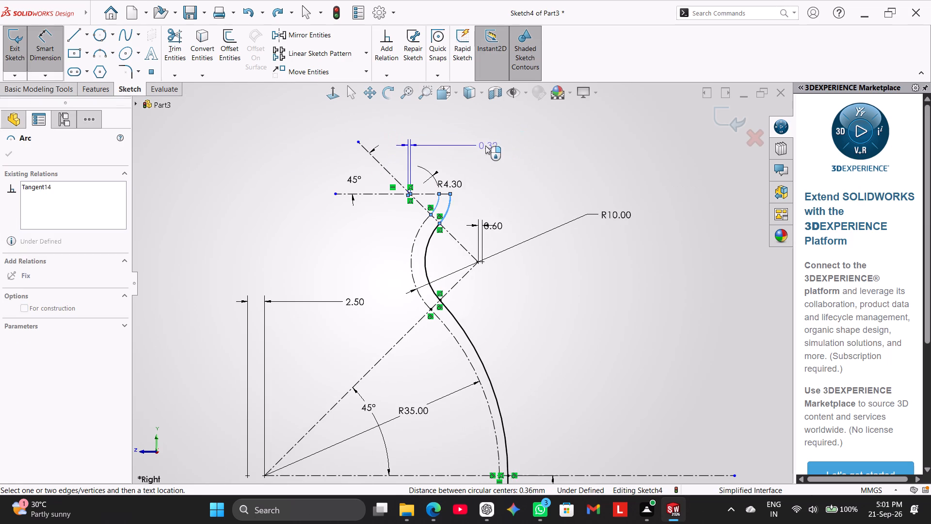
pyautogui.click(468, 146)
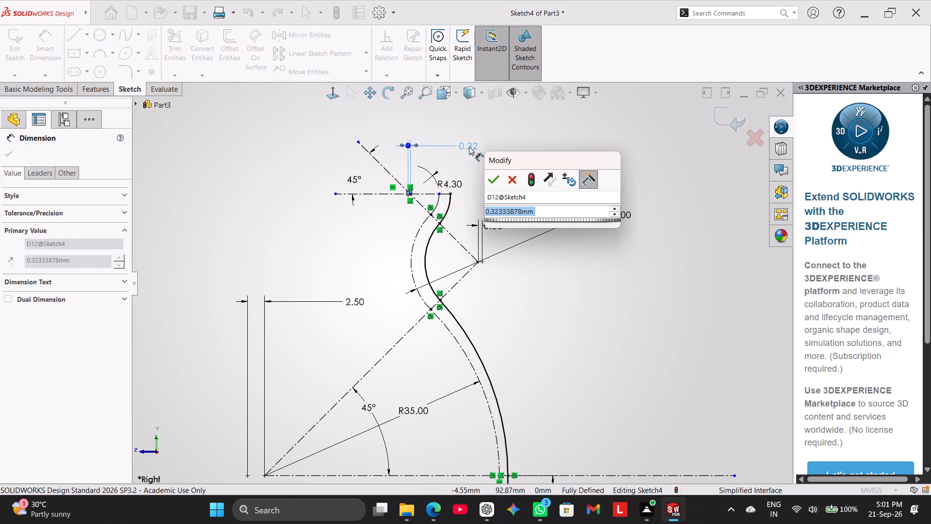
pyautogui.write('5/2')
pyautogui.press('Return')
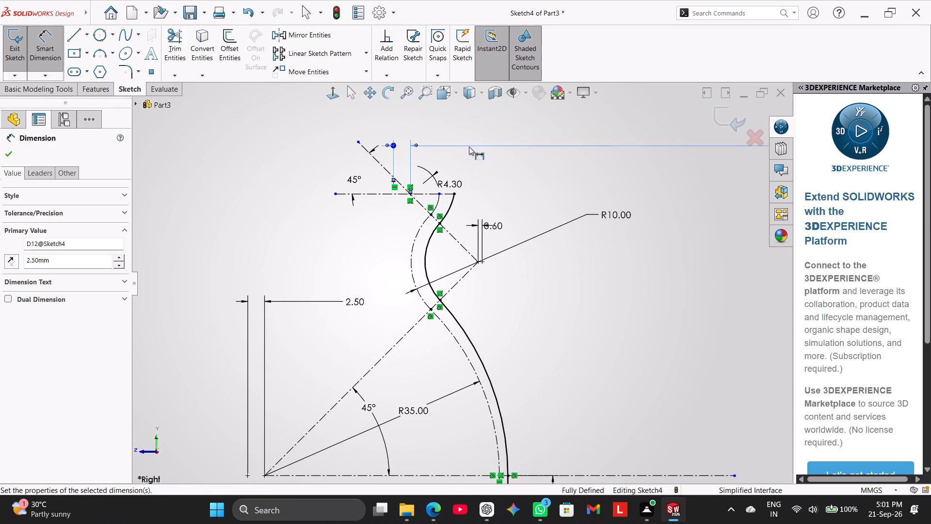
pyautogui.rightClick(524, 184)
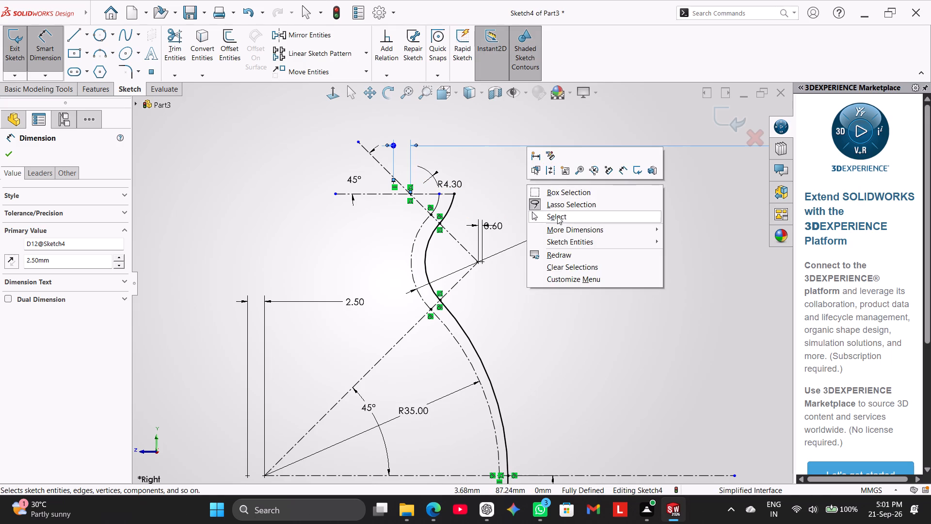
pyautogui.click(557, 216)
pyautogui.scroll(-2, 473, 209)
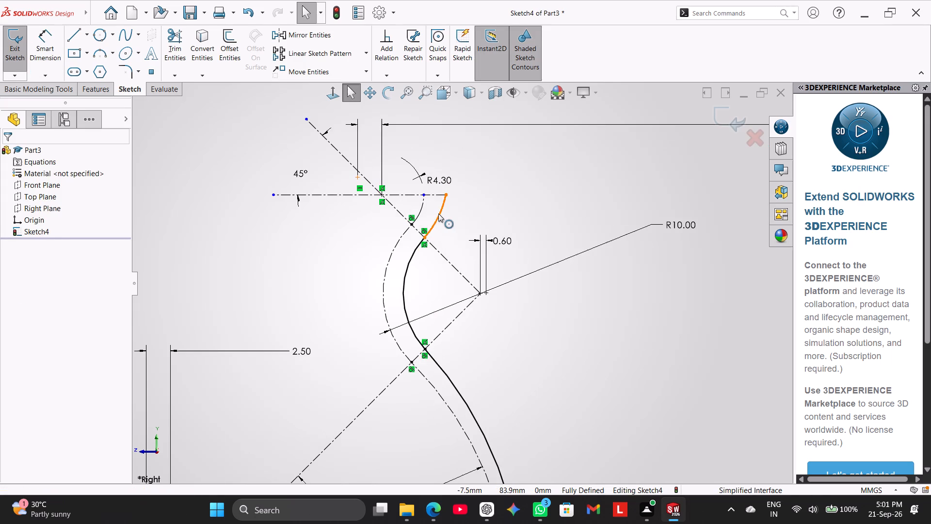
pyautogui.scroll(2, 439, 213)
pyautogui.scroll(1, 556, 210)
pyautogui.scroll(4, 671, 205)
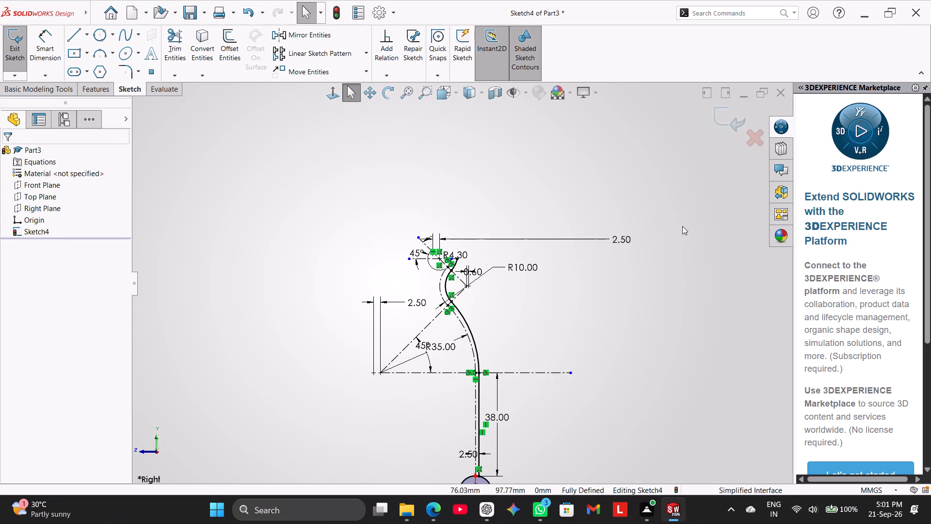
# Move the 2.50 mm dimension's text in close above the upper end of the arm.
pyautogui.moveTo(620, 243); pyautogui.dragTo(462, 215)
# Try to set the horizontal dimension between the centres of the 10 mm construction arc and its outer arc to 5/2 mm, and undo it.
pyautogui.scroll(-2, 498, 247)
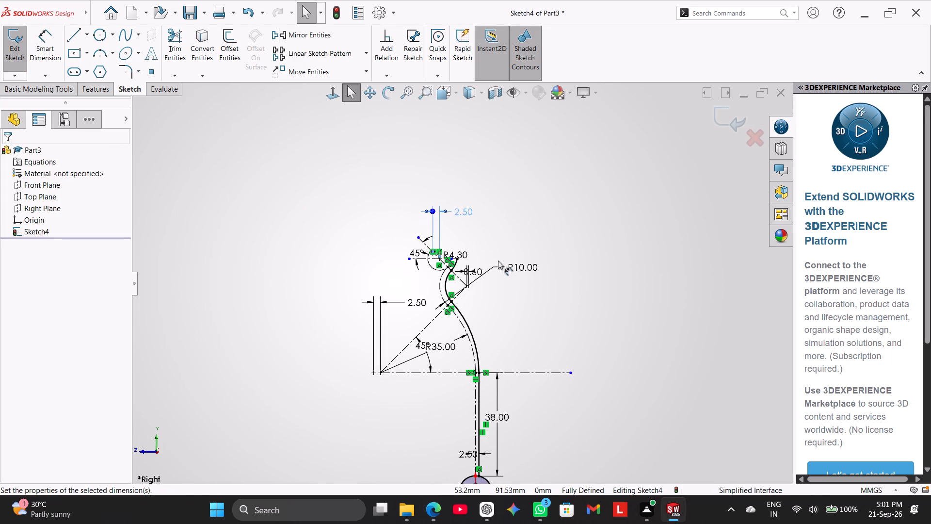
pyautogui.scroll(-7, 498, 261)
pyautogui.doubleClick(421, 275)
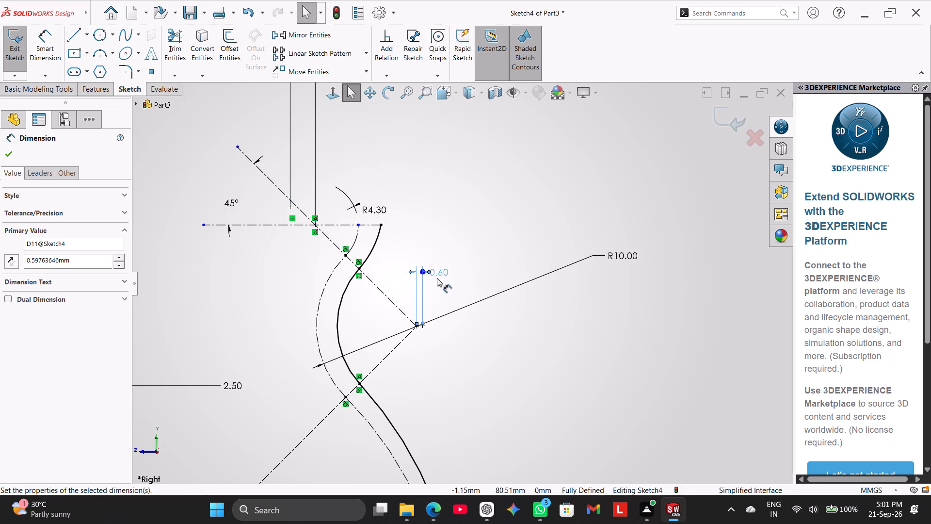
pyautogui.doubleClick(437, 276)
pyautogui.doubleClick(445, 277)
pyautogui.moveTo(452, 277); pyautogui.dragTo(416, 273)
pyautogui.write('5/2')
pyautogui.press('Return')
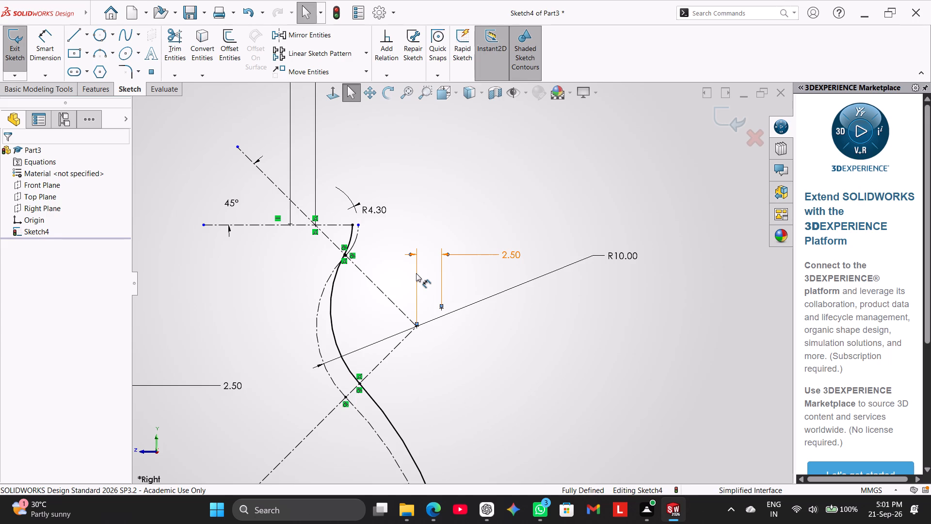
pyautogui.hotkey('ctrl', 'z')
# Delete the horizontal dimension between the centres of the 10 mm construction arc and its solid outer arc.
pyautogui.scroll(-4, 466, 200)
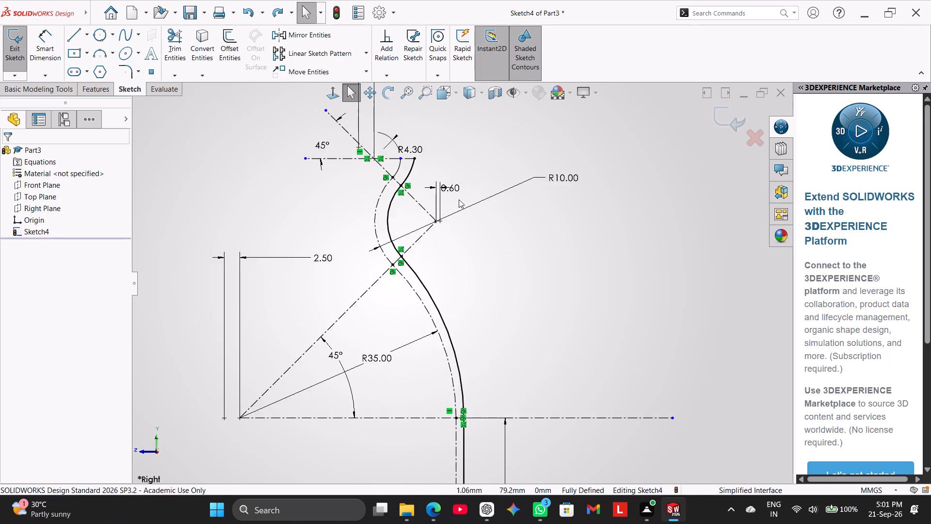
pyautogui.scroll(-2, 447, 208)
pyautogui.rightClick(492, 252)
pyautogui.click(483, 284)
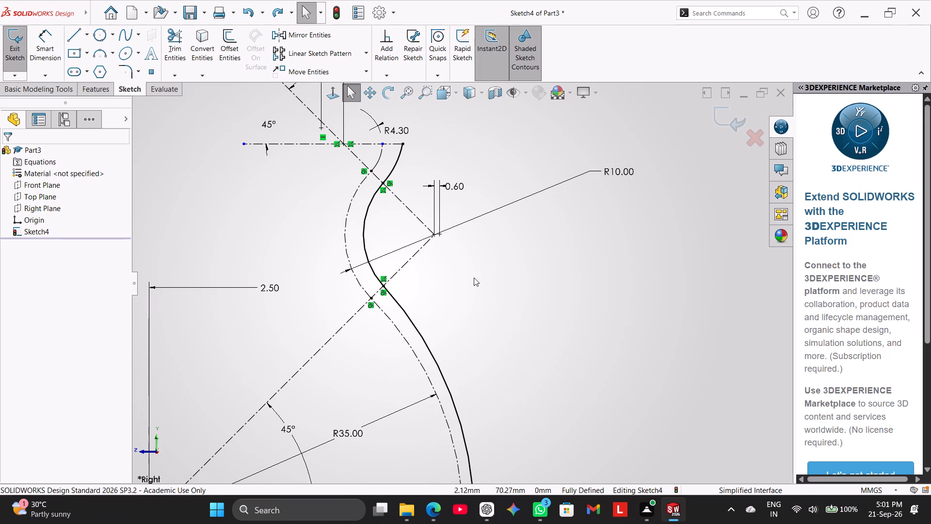
pyautogui.rightClick(453, 186)
pyautogui.click(496, 333)
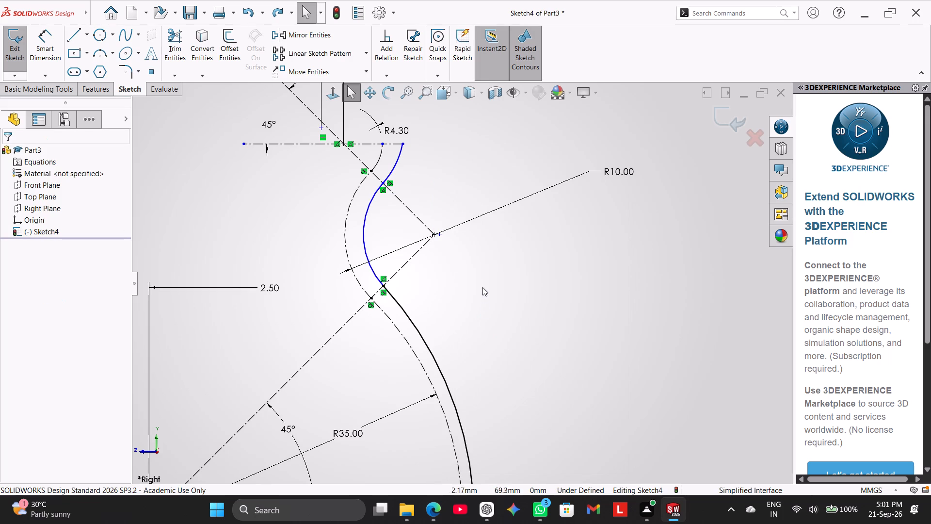
# Add a horizontal relation between the centre of the 10 mm construction arc and the centre of its solid outer arc.
pyautogui.scroll(-3, 482, 262)
pyautogui.scroll(-2, 414, 191)
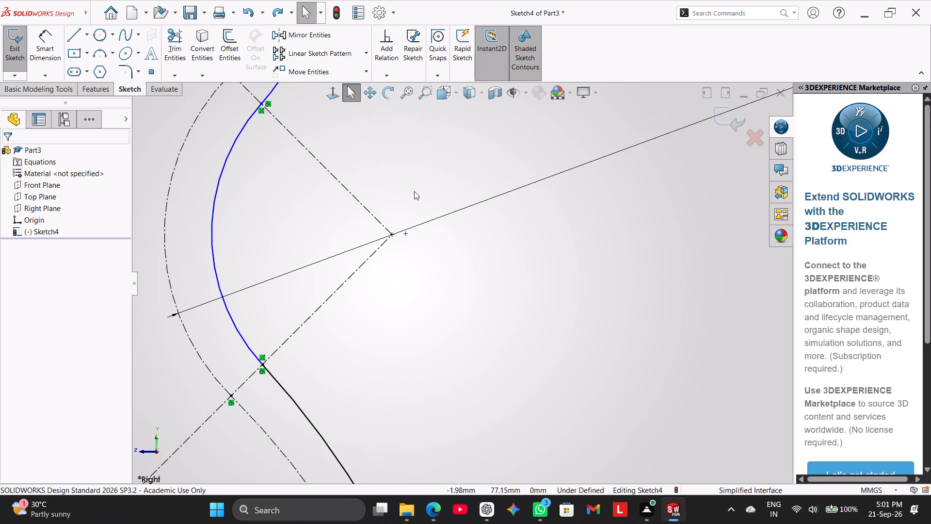
pyautogui.scroll(3, 414, 191)
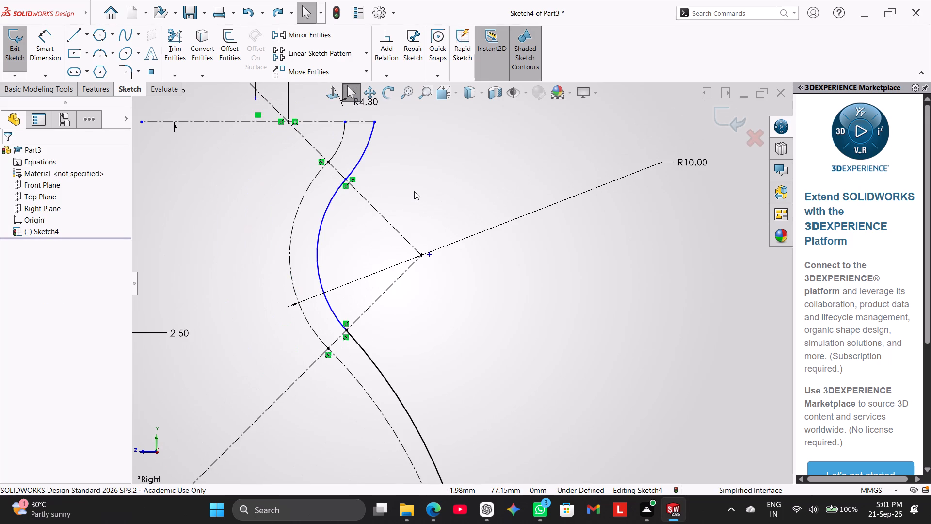
pyautogui.scroll(-3, 425, 213)
pyautogui.scroll(-3, 435, 251)
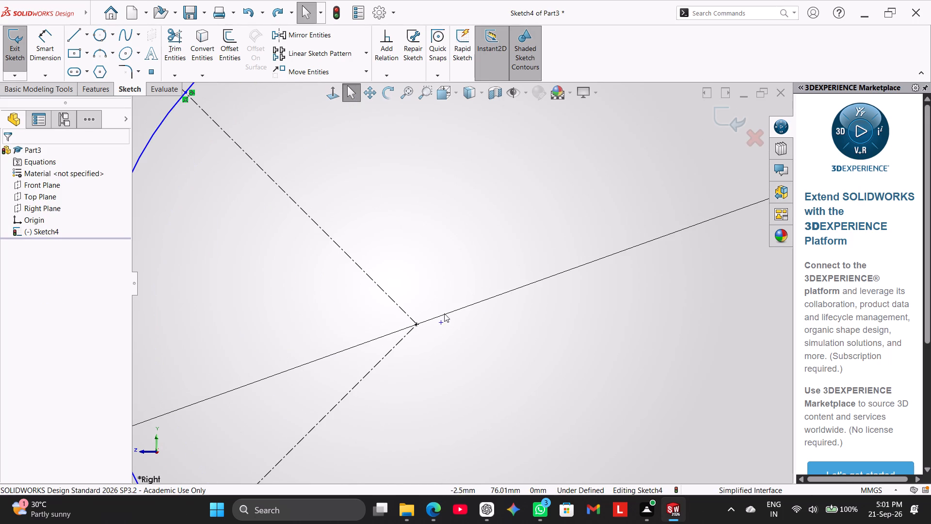
pyautogui.keyDown('ctrl'); pyautogui.click(439, 323); pyautogui.keyUp('ctrl')
pyautogui.keyDown('ctrl'); pyautogui.click(416, 324); pyautogui.keyUp('ctrl')
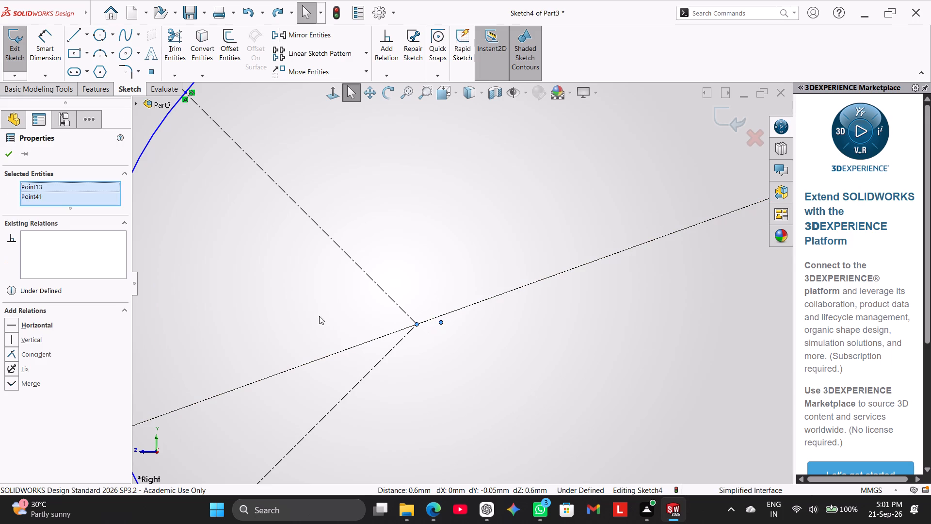
pyautogui.click(28, 327)
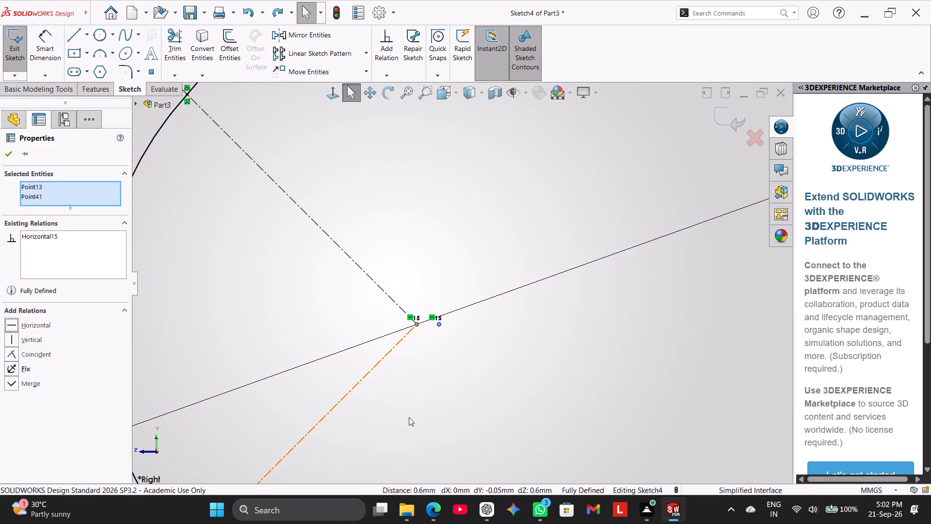
pyautogui.click(458, 424)
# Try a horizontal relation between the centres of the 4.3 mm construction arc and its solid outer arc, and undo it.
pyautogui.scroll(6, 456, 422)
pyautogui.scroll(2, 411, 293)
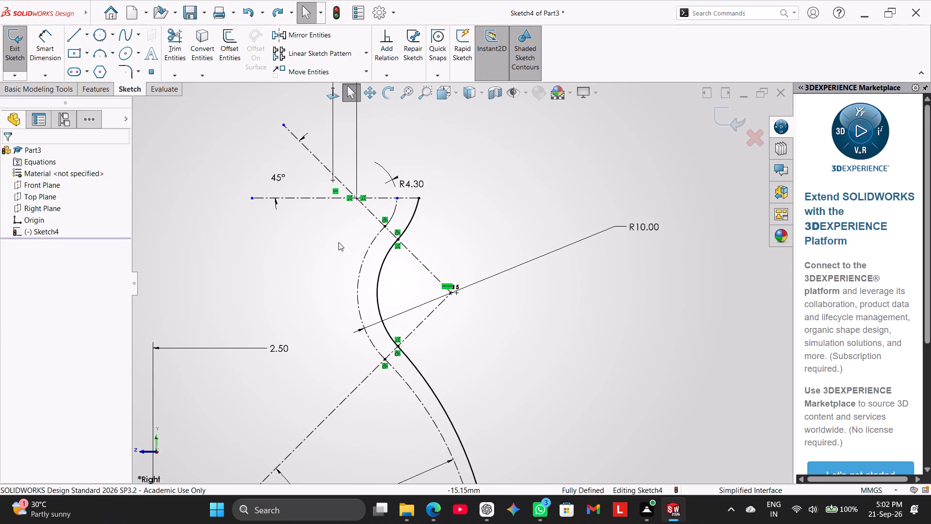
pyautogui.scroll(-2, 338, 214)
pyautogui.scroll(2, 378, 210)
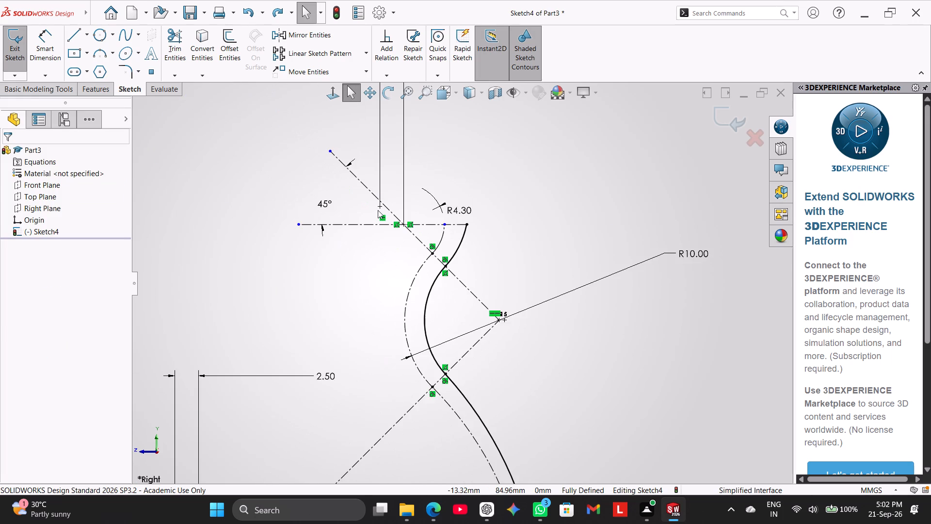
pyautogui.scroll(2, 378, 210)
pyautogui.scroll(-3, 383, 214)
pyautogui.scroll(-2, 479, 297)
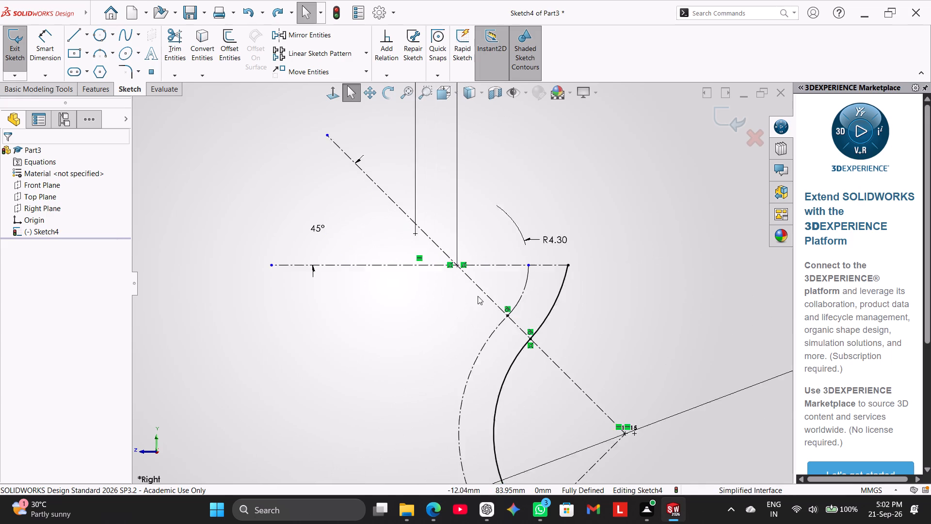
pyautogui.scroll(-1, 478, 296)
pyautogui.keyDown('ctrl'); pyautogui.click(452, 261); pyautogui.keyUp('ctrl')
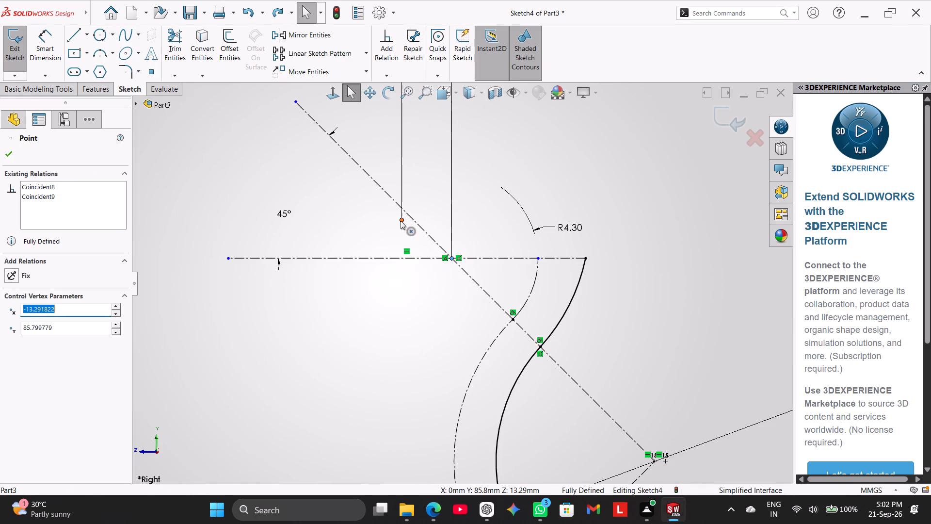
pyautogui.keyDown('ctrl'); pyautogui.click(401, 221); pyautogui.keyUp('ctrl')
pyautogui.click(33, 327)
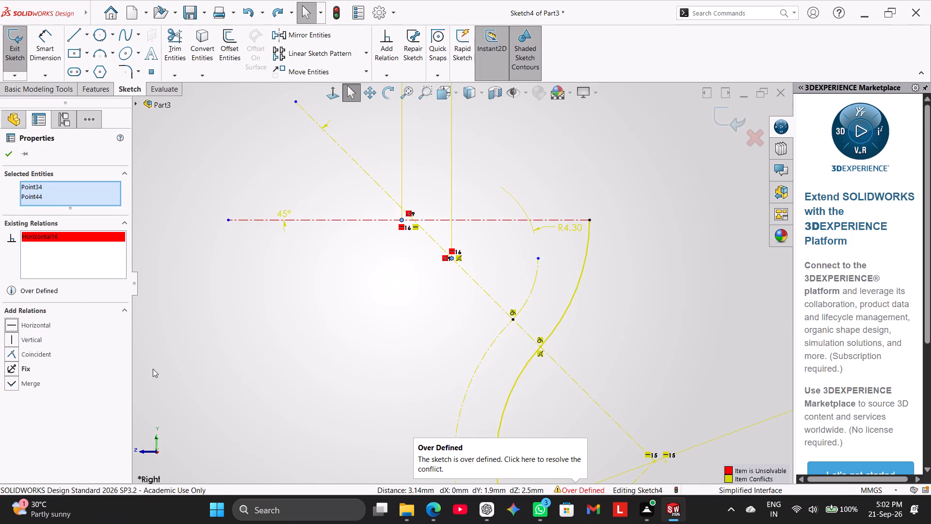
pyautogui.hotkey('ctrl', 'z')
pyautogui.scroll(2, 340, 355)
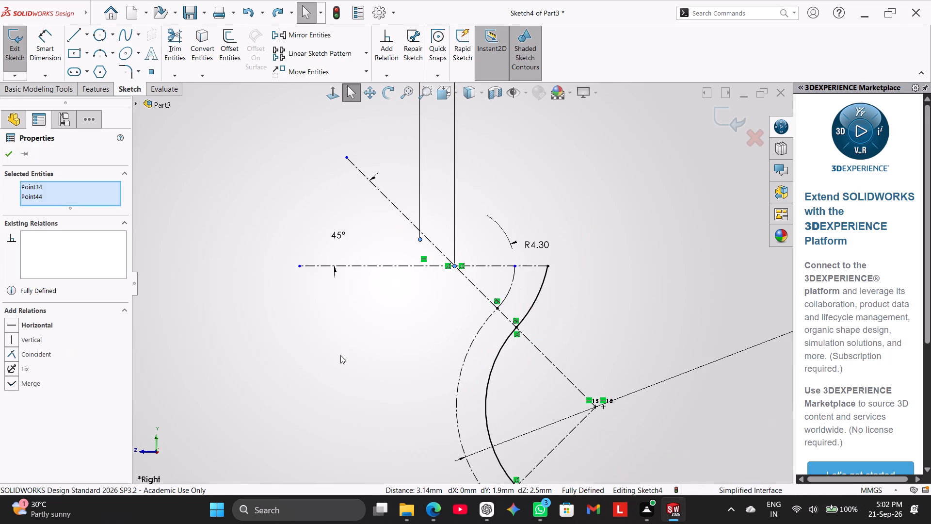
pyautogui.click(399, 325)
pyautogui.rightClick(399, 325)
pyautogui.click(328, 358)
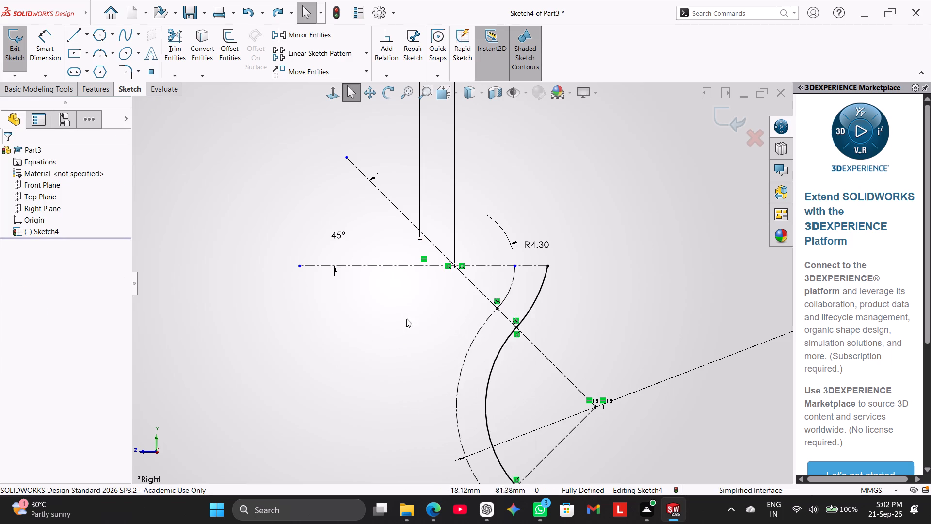
# Delete the solid outer arc beside the 4.3 mm construction arc.
pyautogui.rightClick(543, 285)
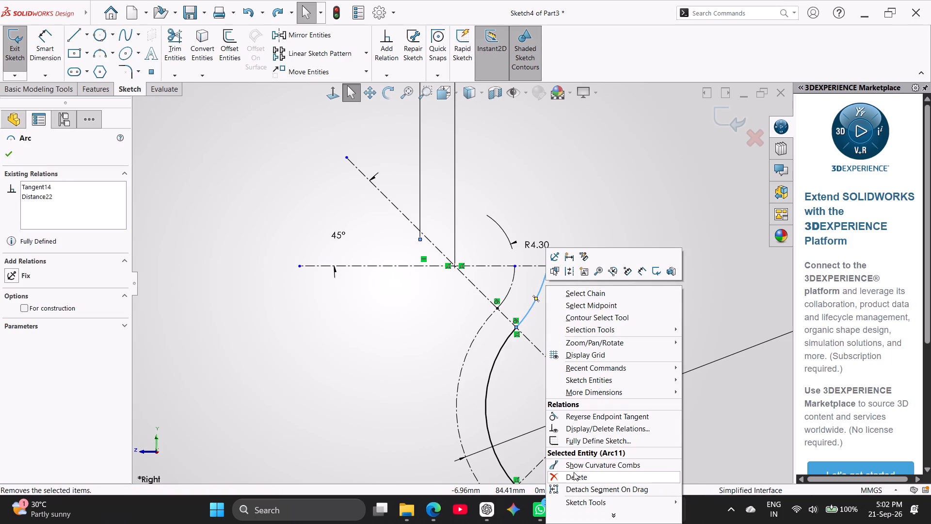
pyautogui.click(574, 474)
pyautogui.click(406, 251)
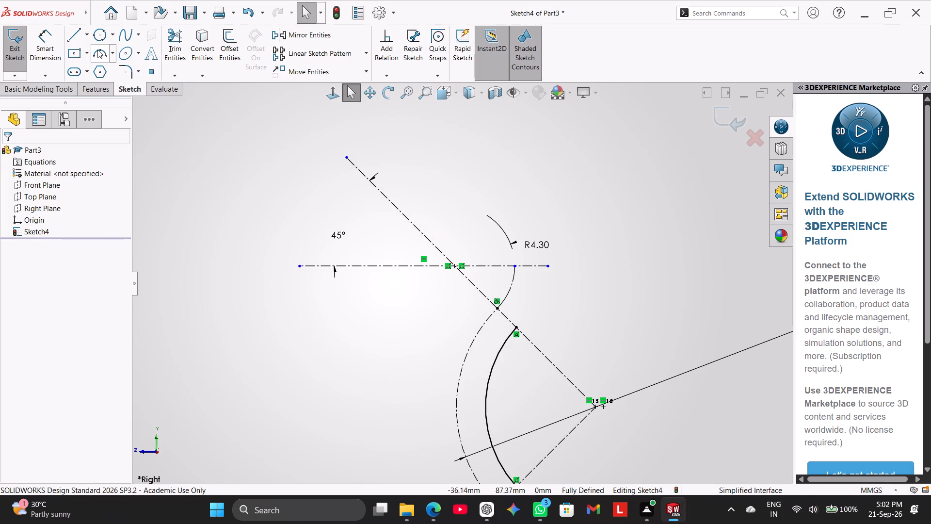
# Draw a three-point arc of about 6.3 mm radius from the outer curve's upper end to the short horizontal centerline.
pyautogui.moveTo(97, 49); pyautogui.dragTo(101, 54)
pyautogui.click(515, 326)
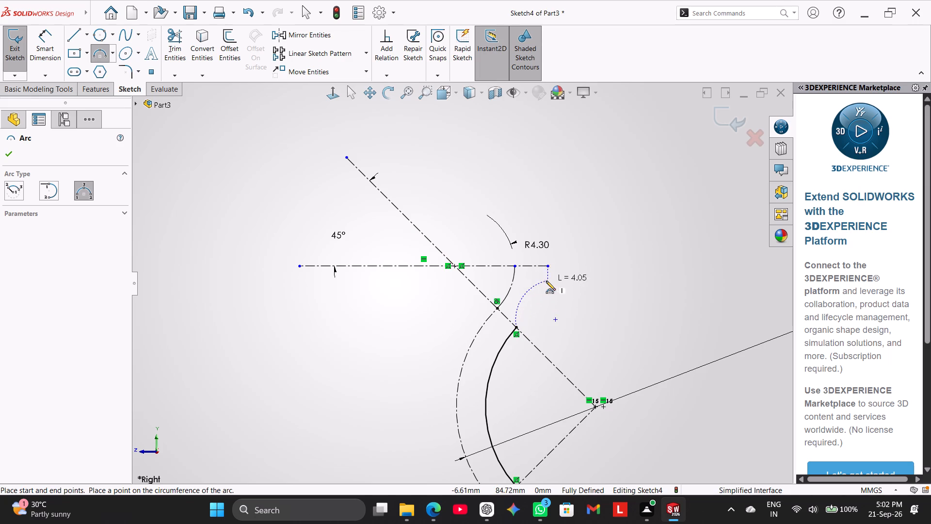
pyautogui.click(538, 265)
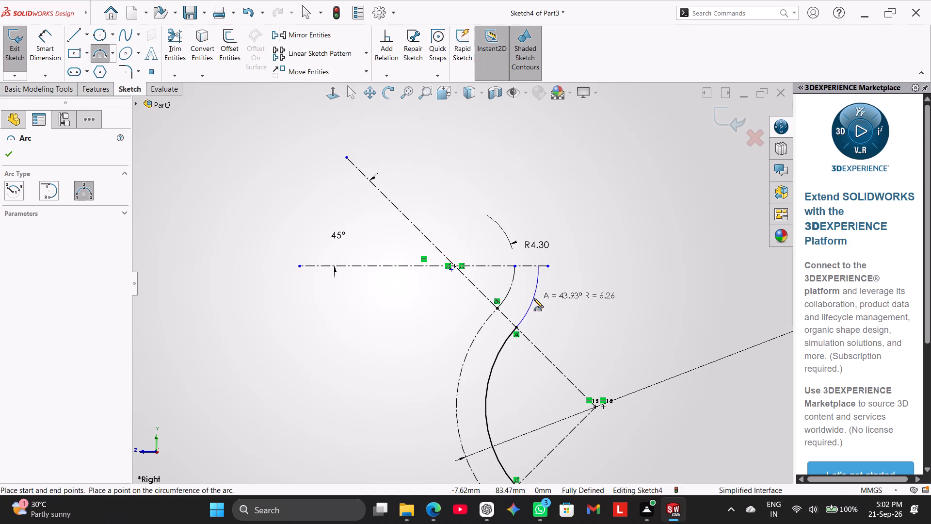
pyautogui.click(534, 298)
pyautogui.rightClick(610, 258)
pyautogui.click(628, 267)
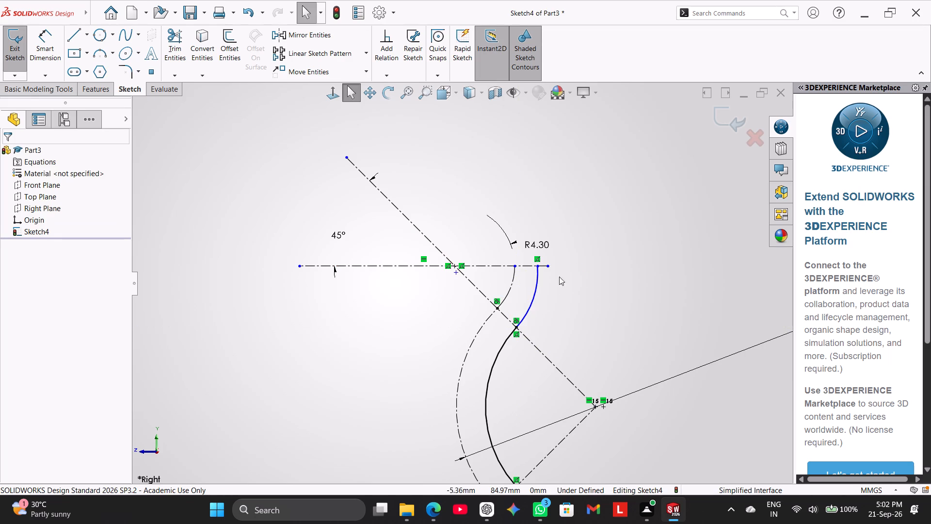
# Add a vertical relation between the new outer arc's centre and the centre of the 4.3 mm construction arc.
pyautogui.scroll(-3, 493, 286)
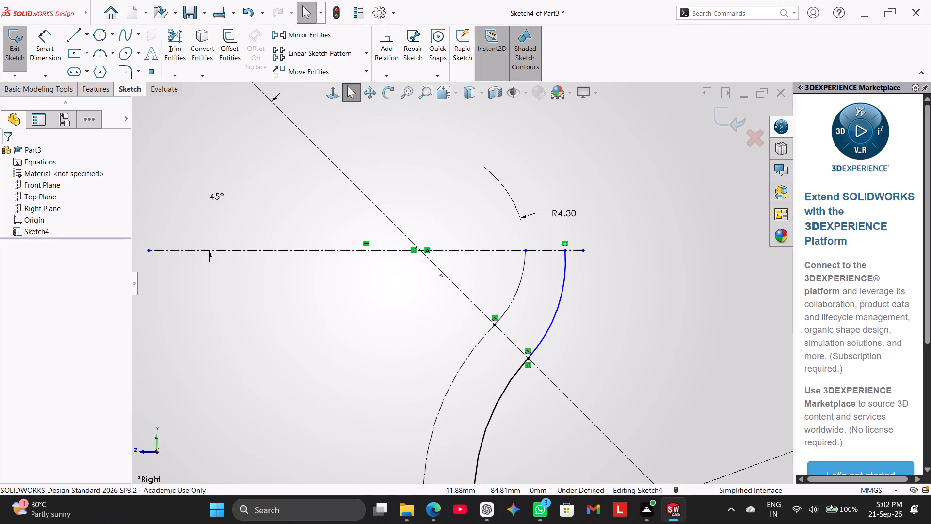
pyautogui.moveTo(421, 261); pyautogui.dragTo(414, 262)
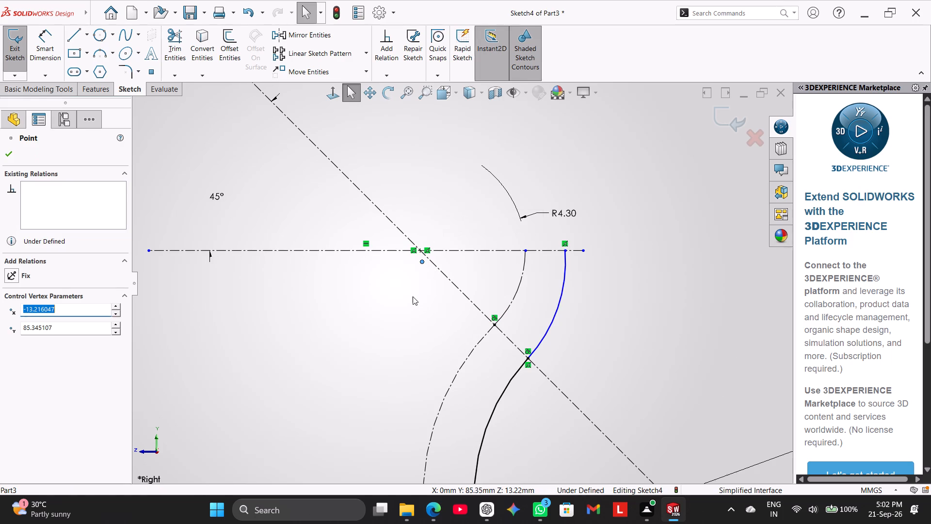
pyautogui.click(416, 295)
pyautogui.keyDown('ctrl'); pyautogui.scroll(-3, 431, 255); pyautogui.keyUp('ctrl')
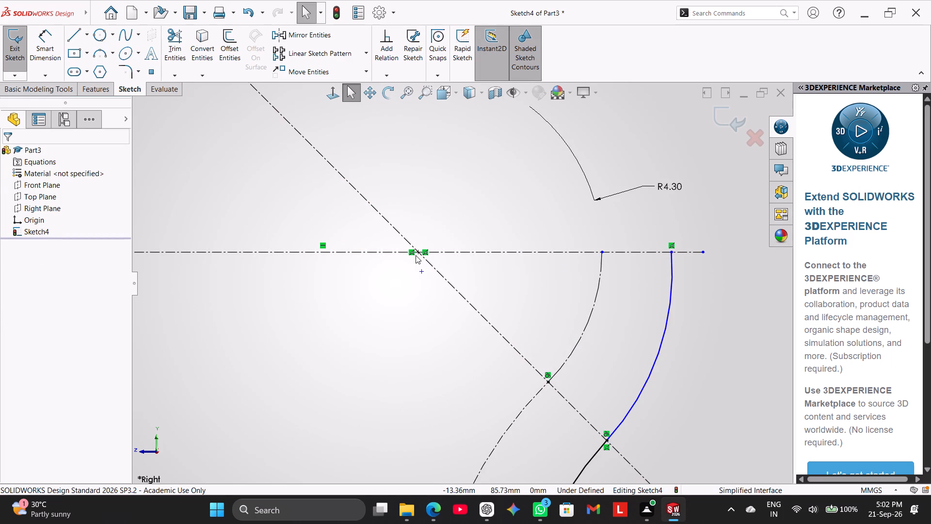
pyautogui.keyDown('ctrl'); pyautogui.click(417, 252); pyautogui.keyUp('ctrl')
pyautogui.keyDown('ctrl'); pyautogui.click(421, 274); pyautogui.keyUp('ctrl')
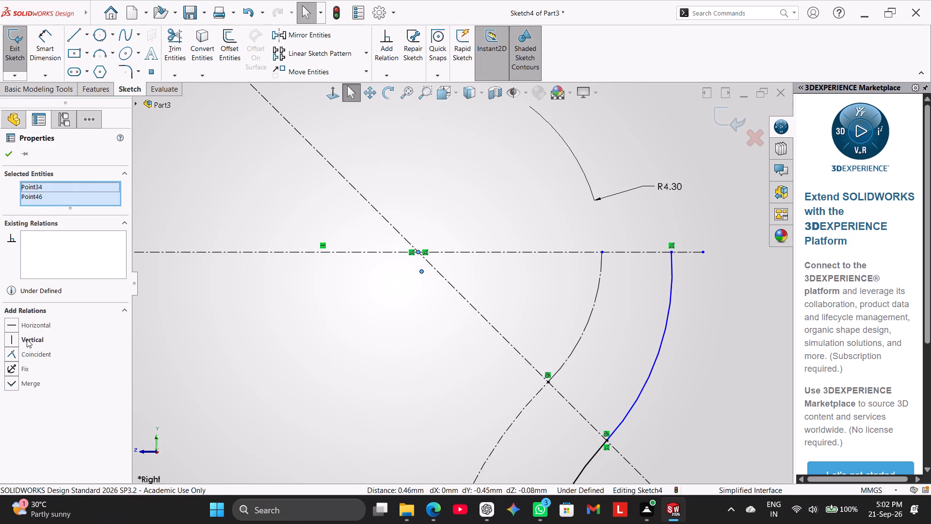
pyautogui.click(27, 341)
pyautogui.click(227, 390)
# Add a horizontal relation between the centre of the 35 mm construction arc and the centre of its solid outer arc.
pyautogui.scroll(4, 642, 356)
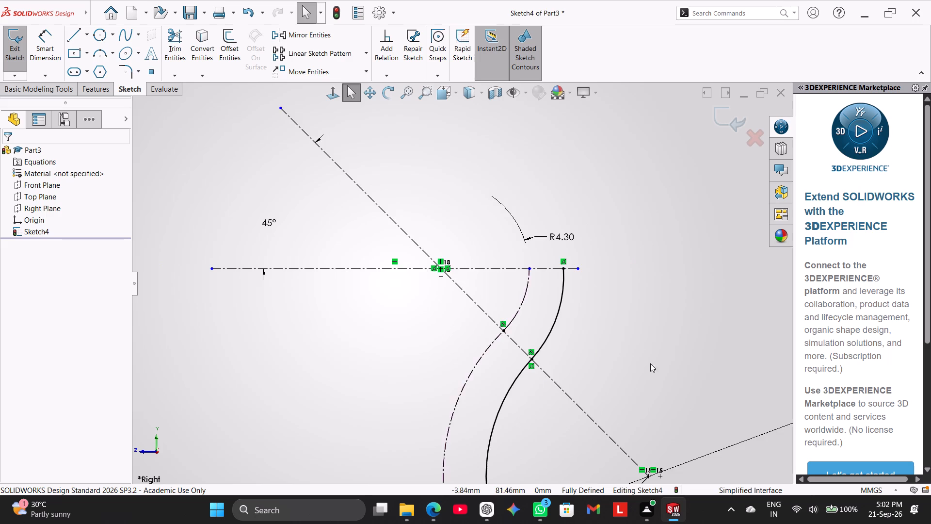
pyautogui.scroll(2, 663, 366)
pyautogui.scroll(-1, 565, 350)
pyautogui.scroll(3, 584, 368)
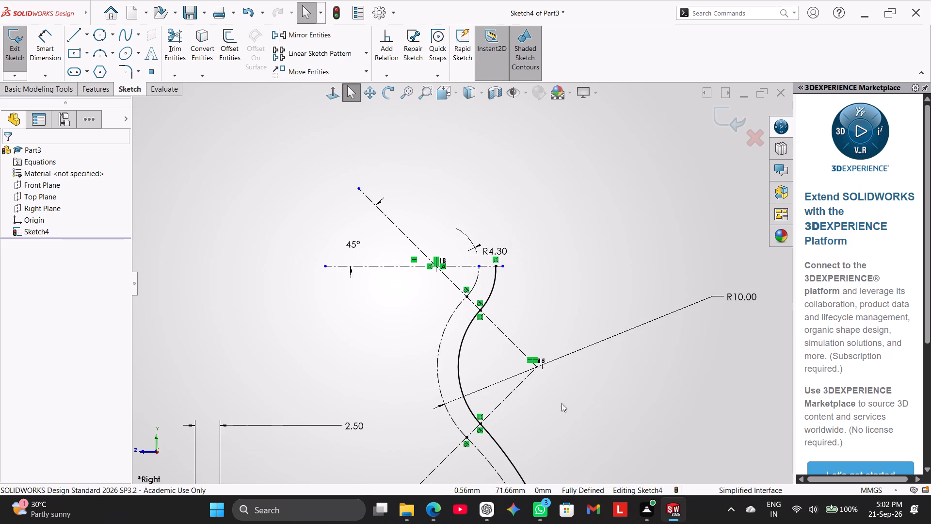
pyautogui.scroll(-3, 548, 396)
pyautogui.scroll(-2, 531, 354)
pyautogui.scroll(5, 531, 354)
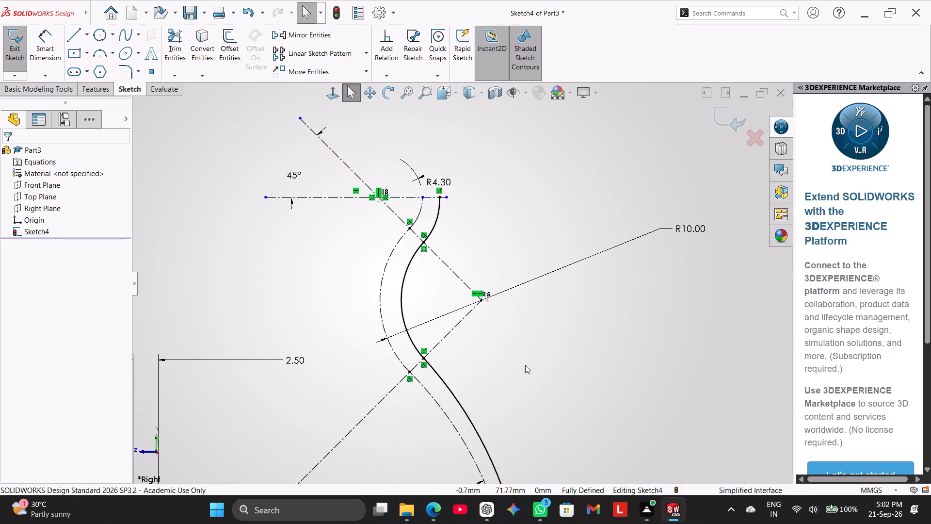
pyautogui.scroll(2, 396, 414)
pyautogui.scroll(-2, 398, 412)
pyautogui.scroll(3, 396, 404)
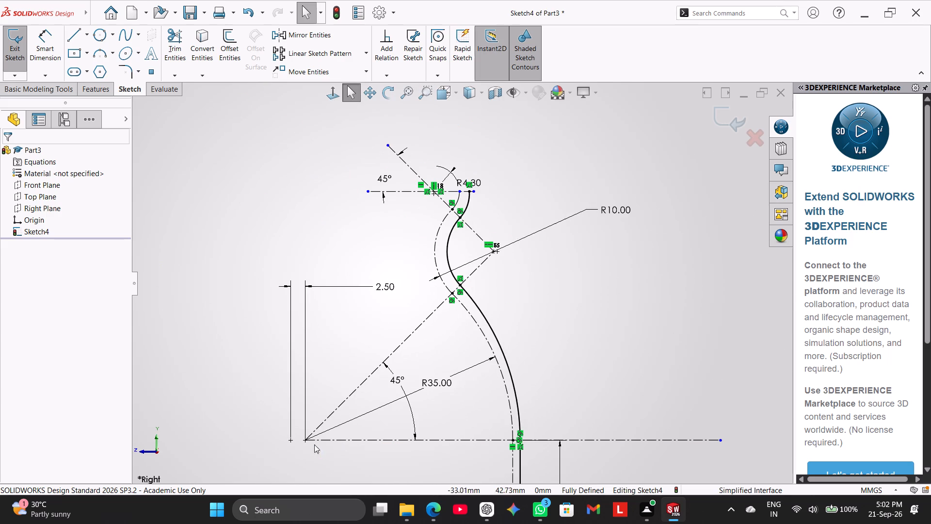
pyautogui.scroll(-3, 304, 461)
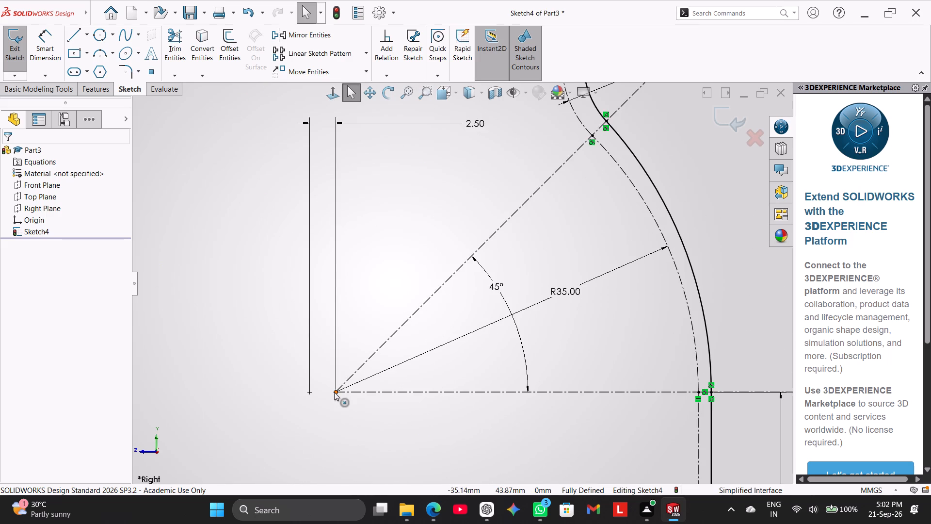
pyautogui.keyDown('ctrl'); pyautogui.click(334, 392); pyautogui.keyUp('ctrl')
pyautogui.keyDown('ctrl'); pyautogui.click(310, 392); pyautogui.keyUp('ctrl')
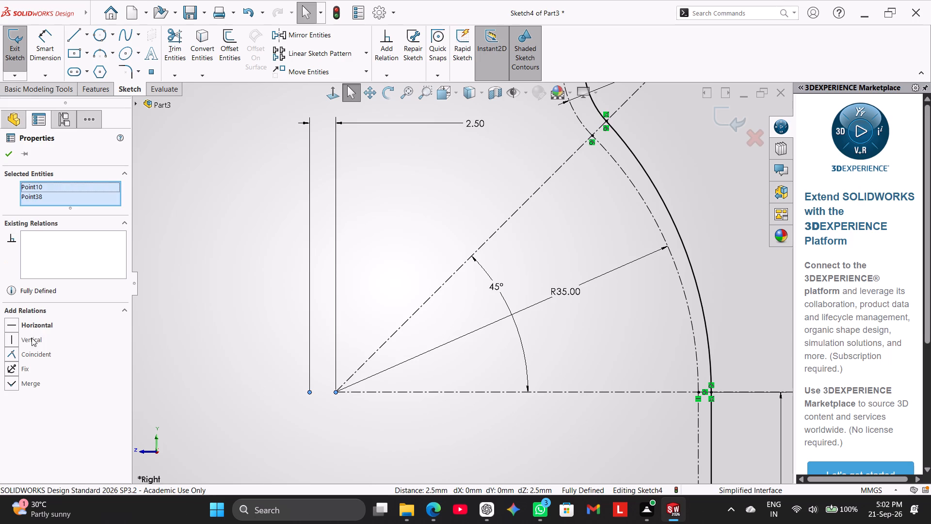
pyautogui.click(32, 327)
pyautogui.click(264, 436)
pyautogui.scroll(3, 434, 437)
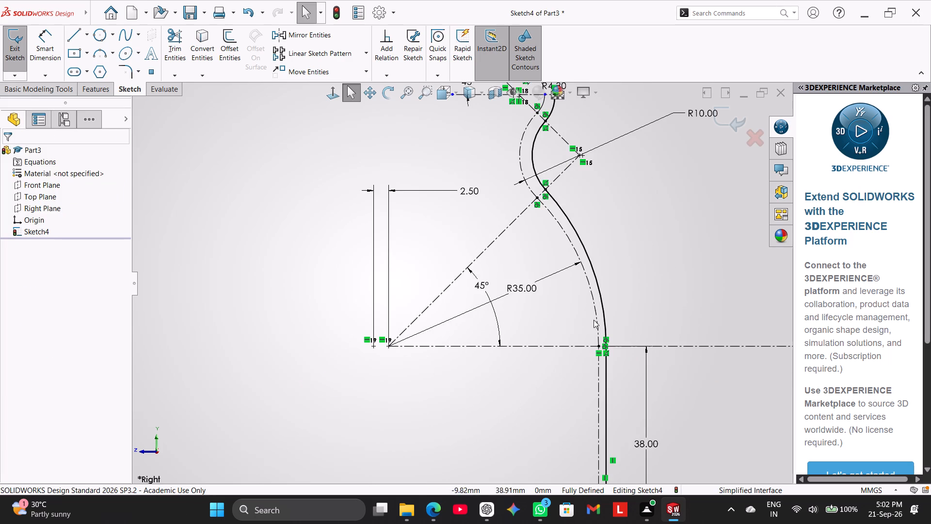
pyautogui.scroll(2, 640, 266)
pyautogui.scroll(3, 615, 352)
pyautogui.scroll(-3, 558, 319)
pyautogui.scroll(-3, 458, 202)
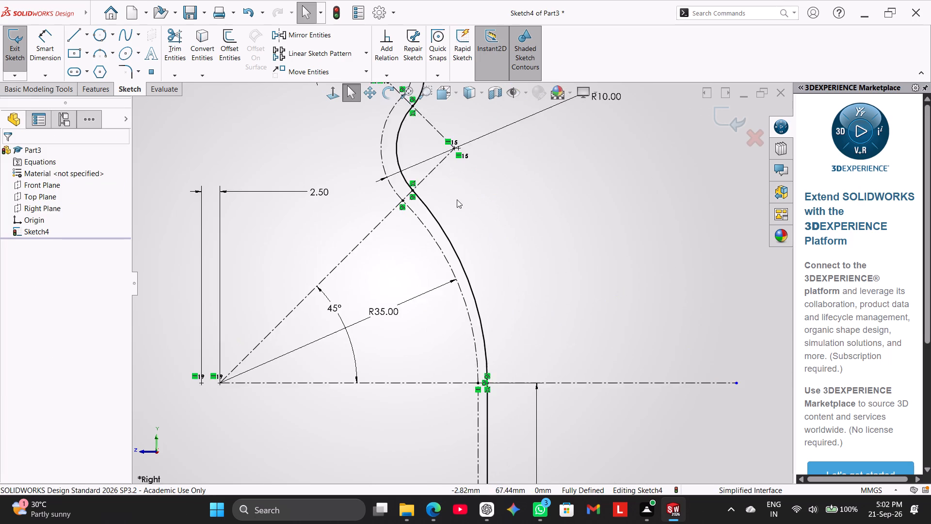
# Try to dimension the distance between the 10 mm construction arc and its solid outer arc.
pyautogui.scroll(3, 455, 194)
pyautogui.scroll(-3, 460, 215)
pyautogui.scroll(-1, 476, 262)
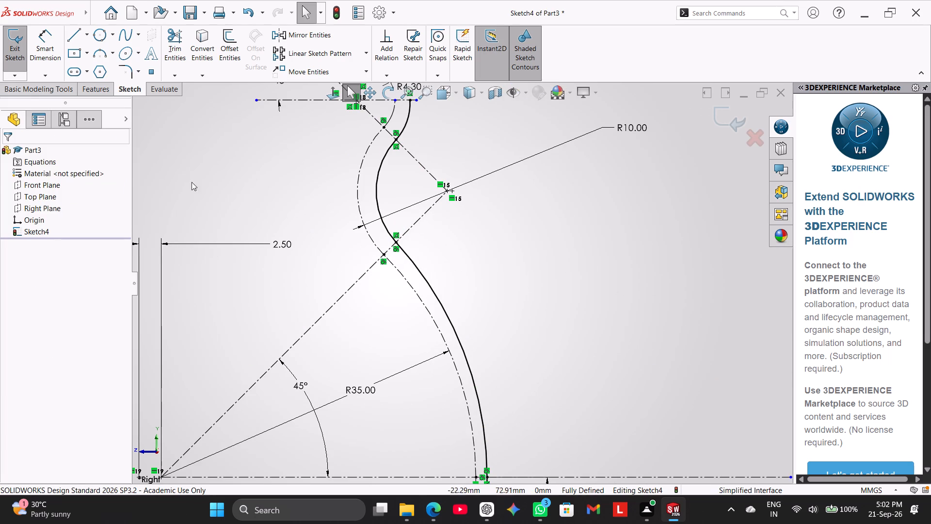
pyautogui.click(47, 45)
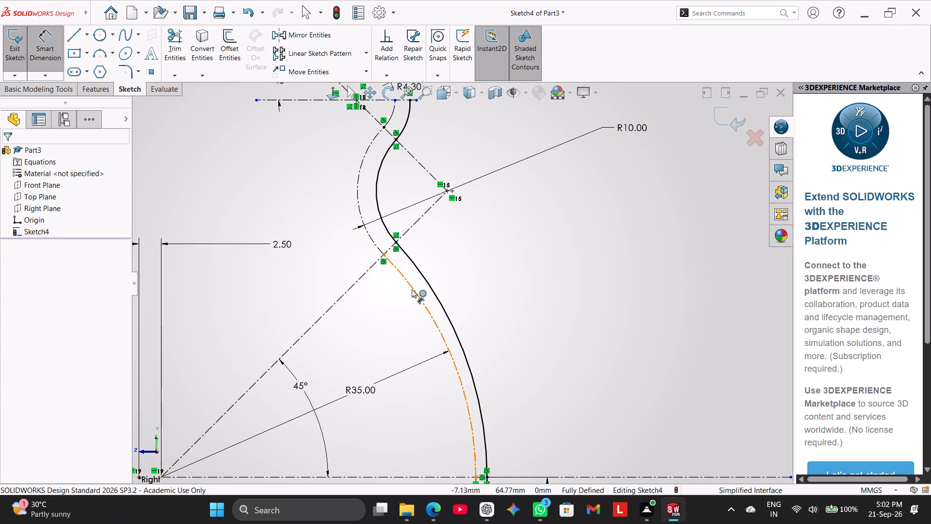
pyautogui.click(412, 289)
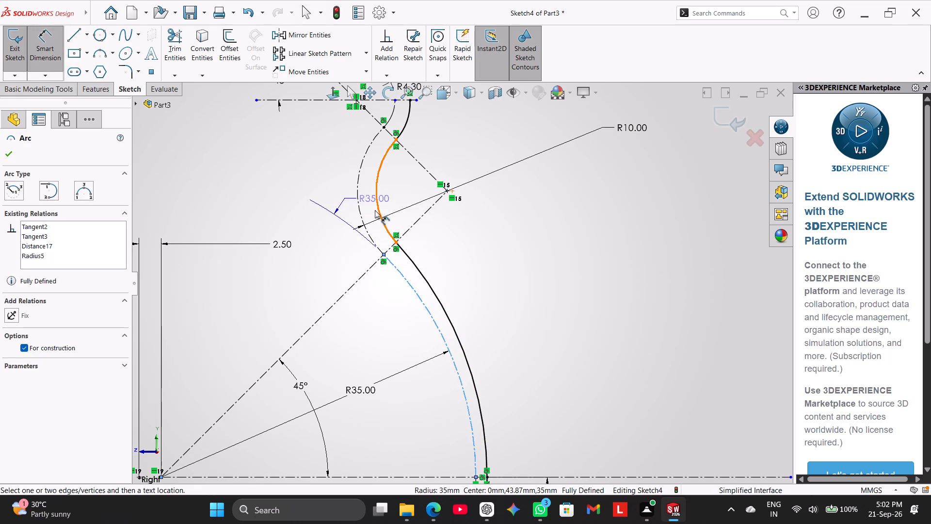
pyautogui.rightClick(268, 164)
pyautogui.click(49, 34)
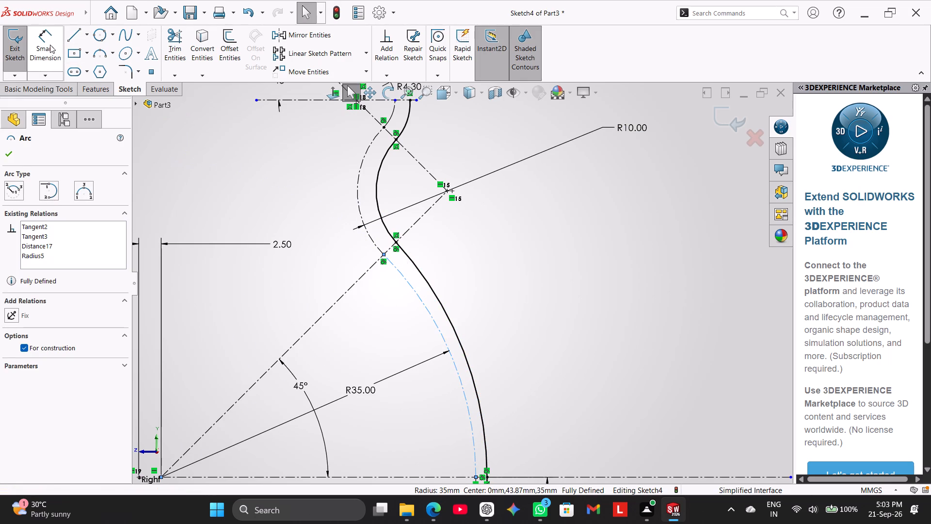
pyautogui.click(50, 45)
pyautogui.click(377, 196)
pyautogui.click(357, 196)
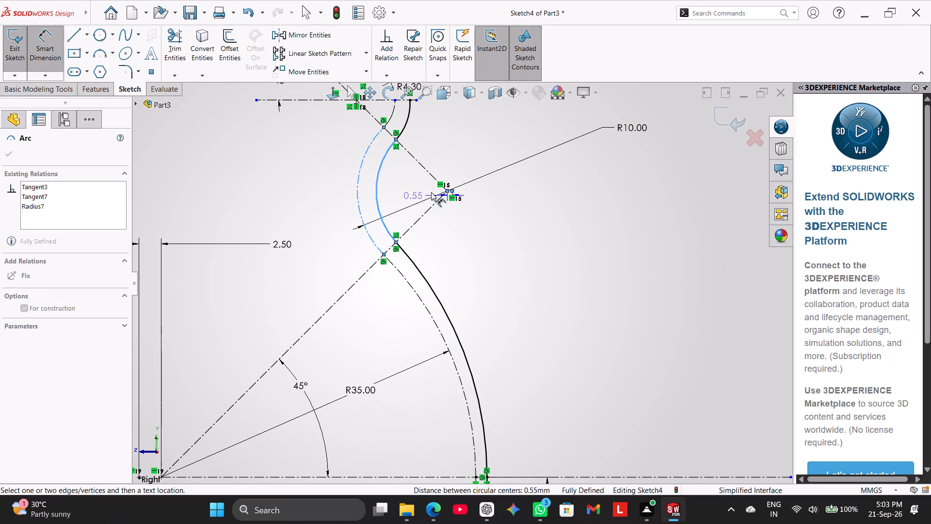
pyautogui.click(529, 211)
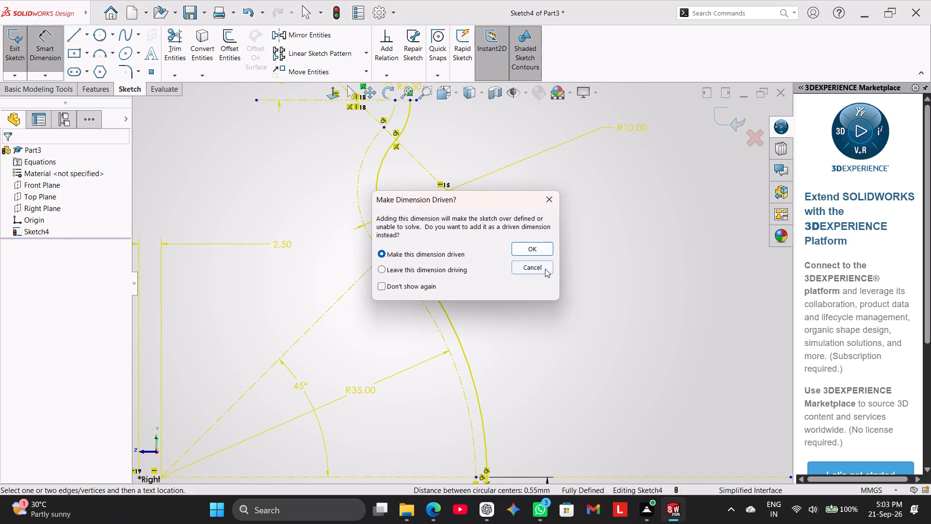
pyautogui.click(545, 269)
# Examine the whole arm outline, from the concentric circles up to the top arcs.
pyautogui.scroll(-2, 557, 359)
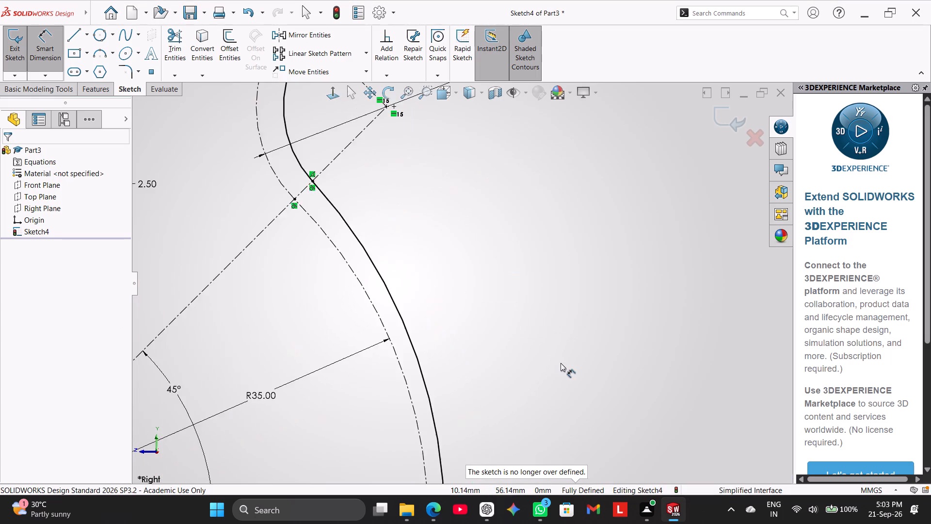
pyautogui.scroll(6, 561, 363)
pyautogui.scroll(-3, 520, 379)
pyautogui.scroll(5, 487, 388)
pyautogui.scroll(-2, 462, 411)
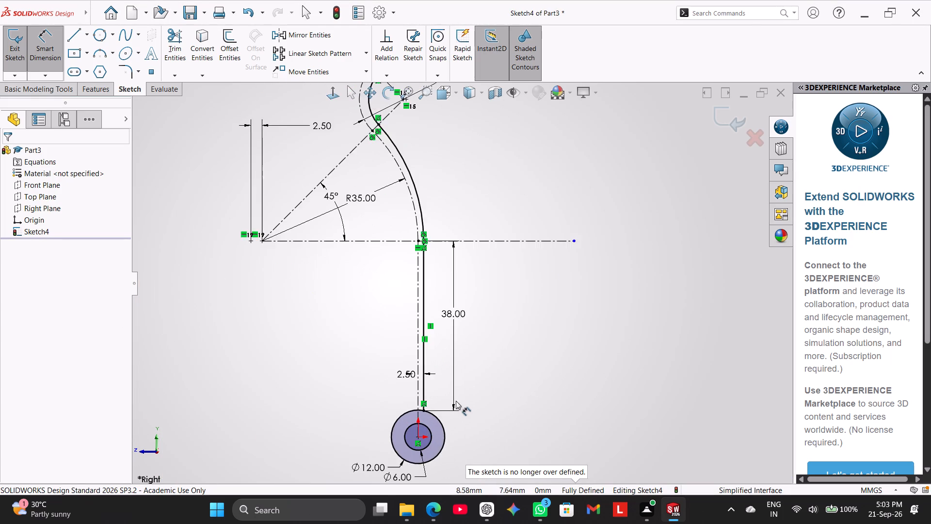
pyautogui.scroll(-2, 450, 396)
pyautogui.scroll(-1, 417, 353)
pyautogui.scroll(2, 427, 329)
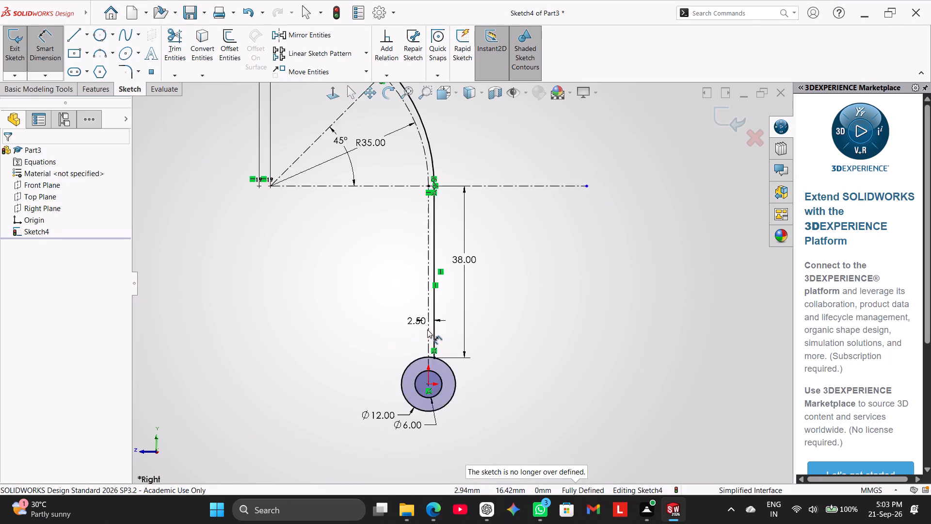
pyautogui.scroll(5, 427, 329)
pyautogui.scroll(-4, 440, 237)
pyautogui.scroll(2, 437, 206)
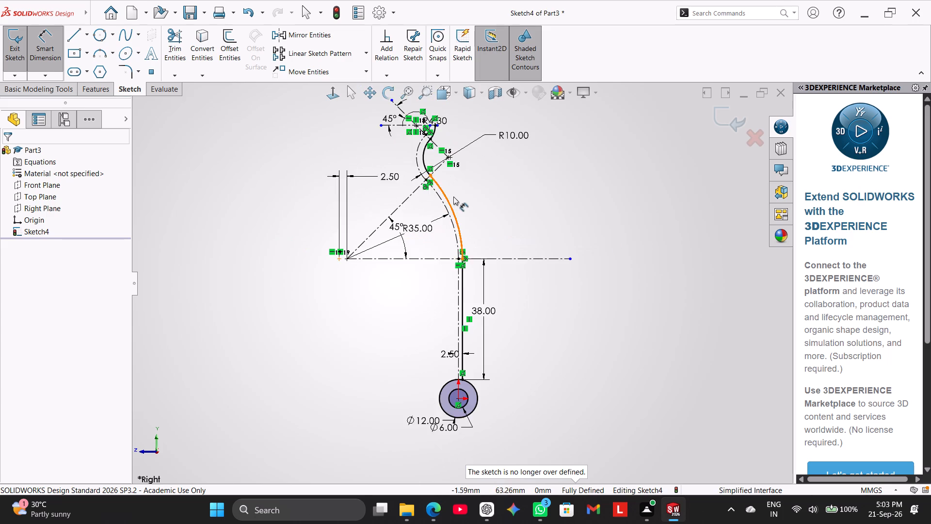
pyautogui.scroll(-2, 453, 198)
pyautogui.scroll(4, 450, 198)
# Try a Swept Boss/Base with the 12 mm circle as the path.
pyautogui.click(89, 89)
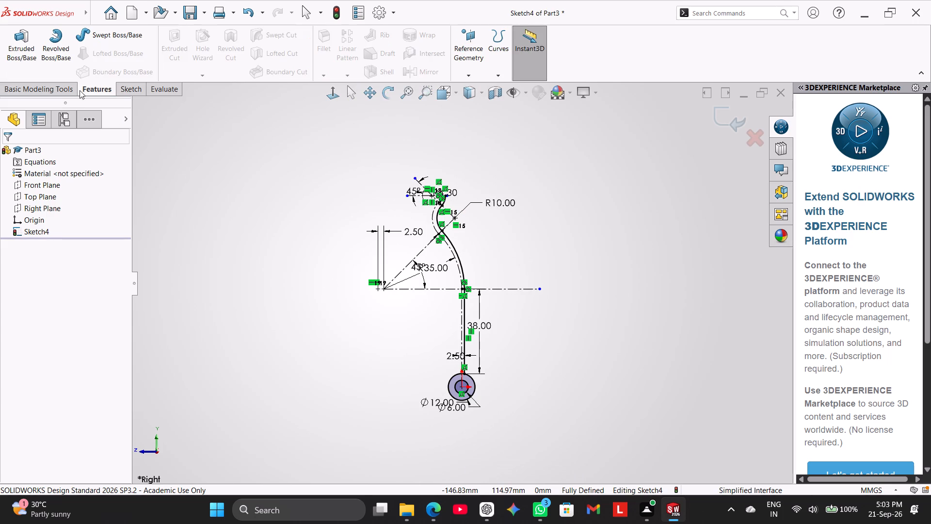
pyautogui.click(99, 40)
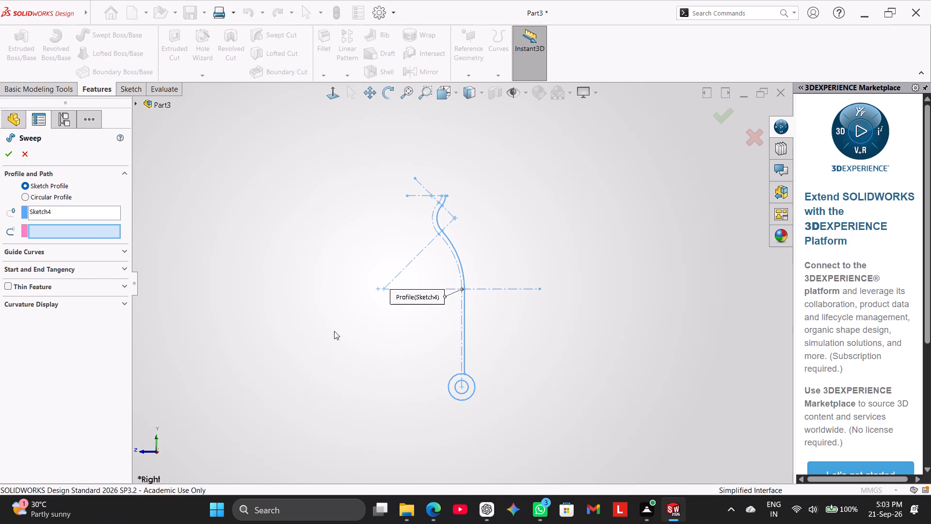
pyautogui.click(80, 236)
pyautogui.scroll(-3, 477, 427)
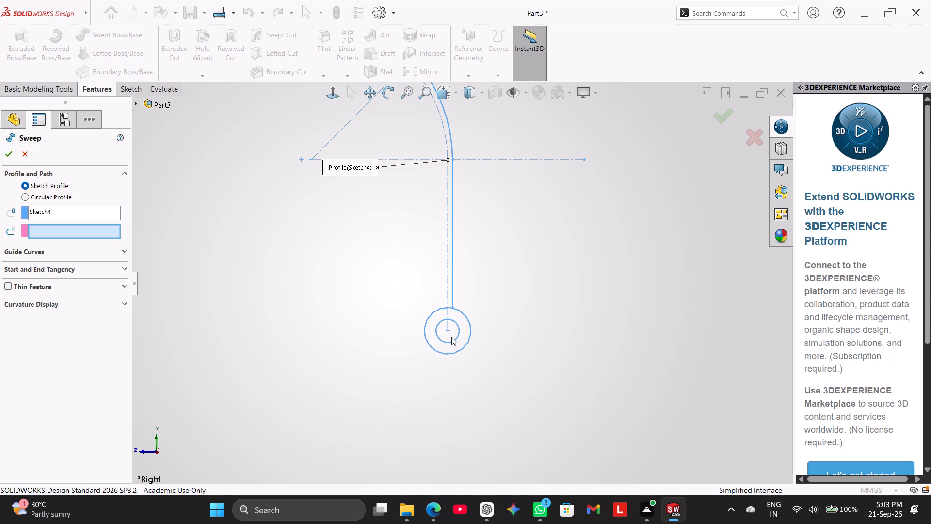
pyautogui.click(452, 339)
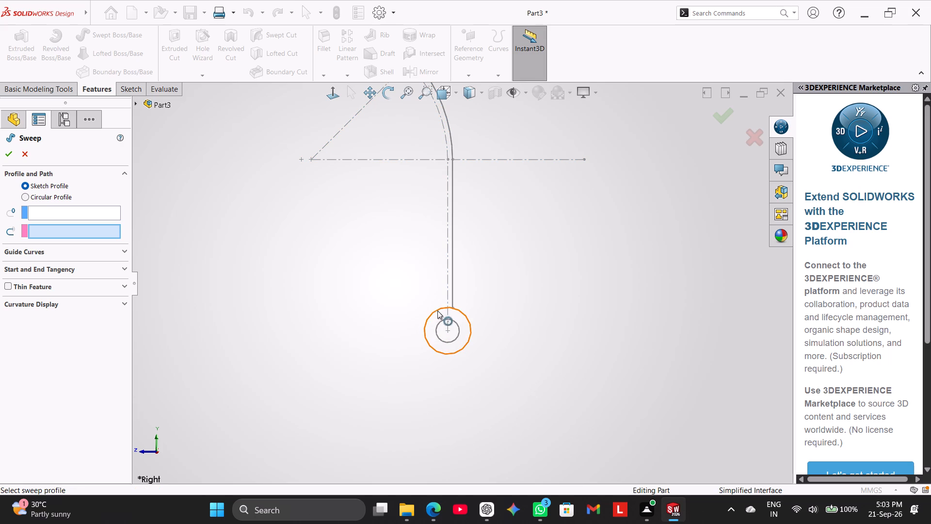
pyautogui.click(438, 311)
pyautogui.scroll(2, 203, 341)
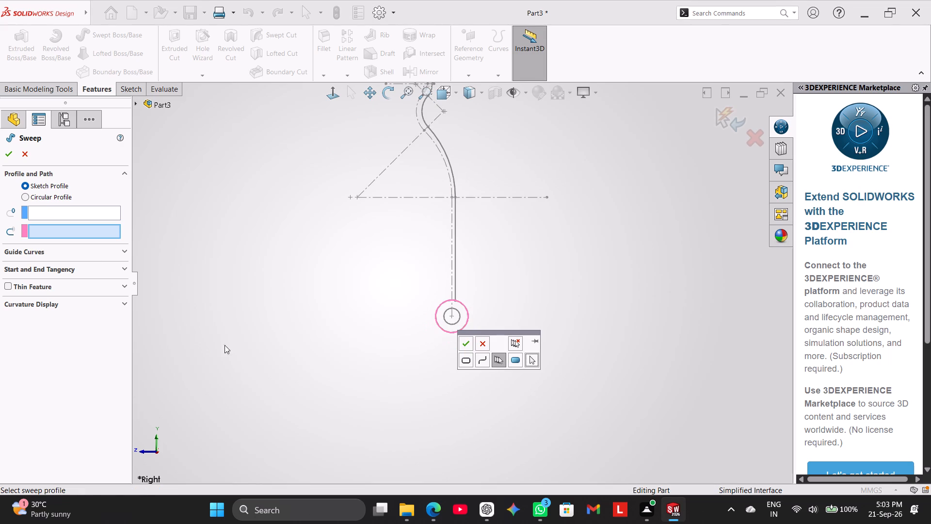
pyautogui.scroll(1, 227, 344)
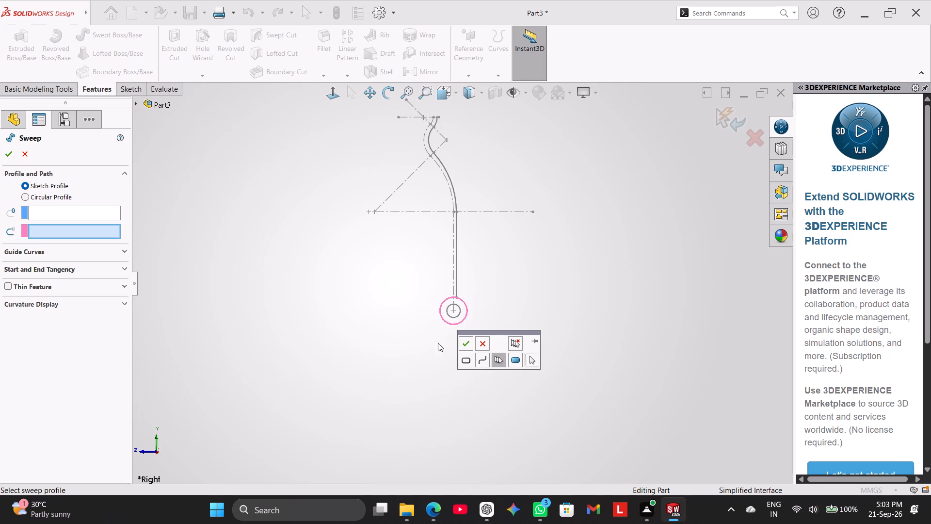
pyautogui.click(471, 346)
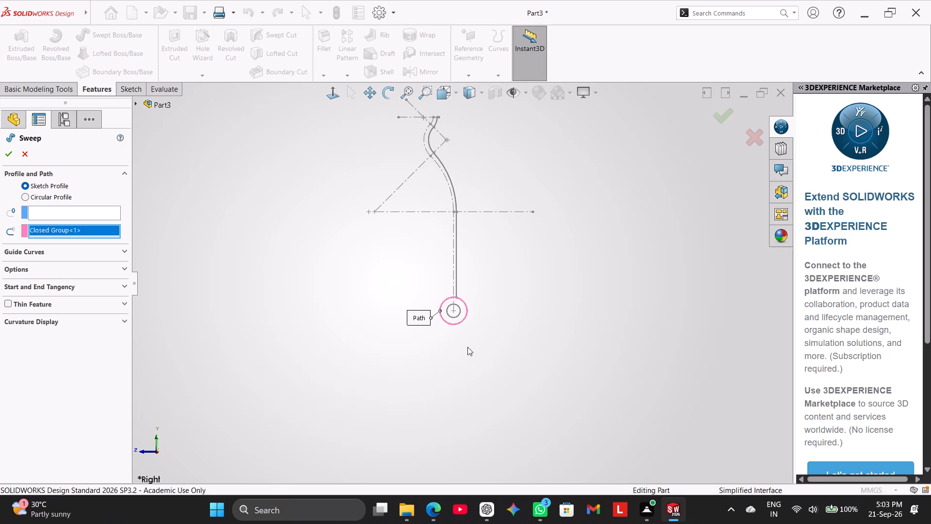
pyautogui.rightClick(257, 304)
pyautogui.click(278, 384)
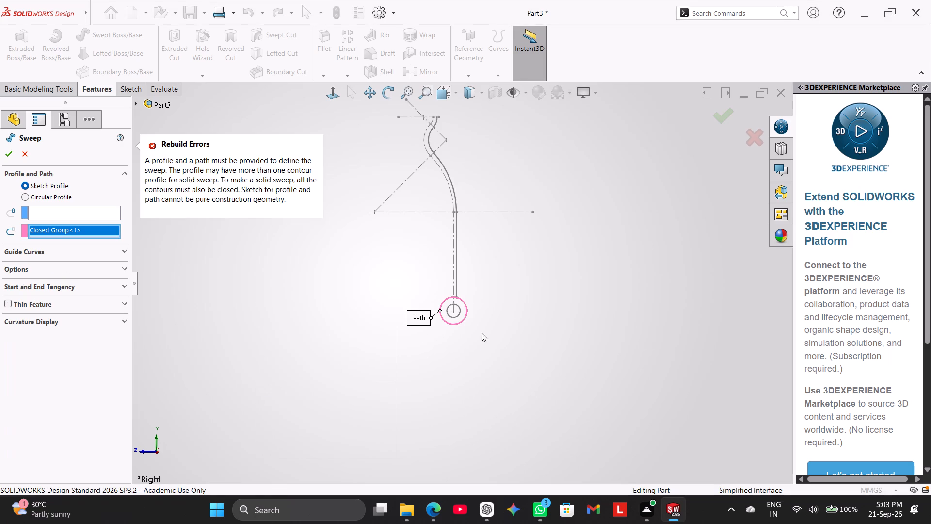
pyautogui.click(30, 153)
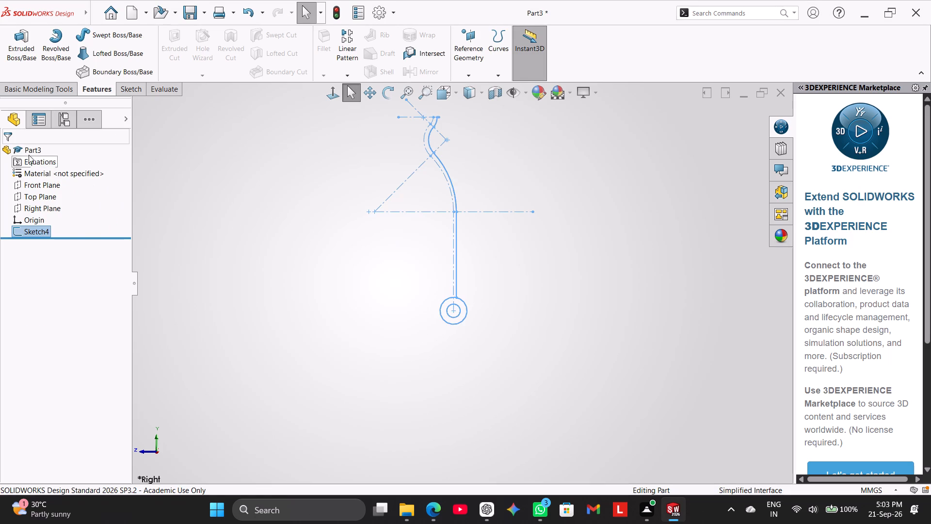
# Undo the recent sketch edits back to the tangent solid outer arc beside the 35 mm construction arc.
pyautogui.hotkey('ctrl', 'z')
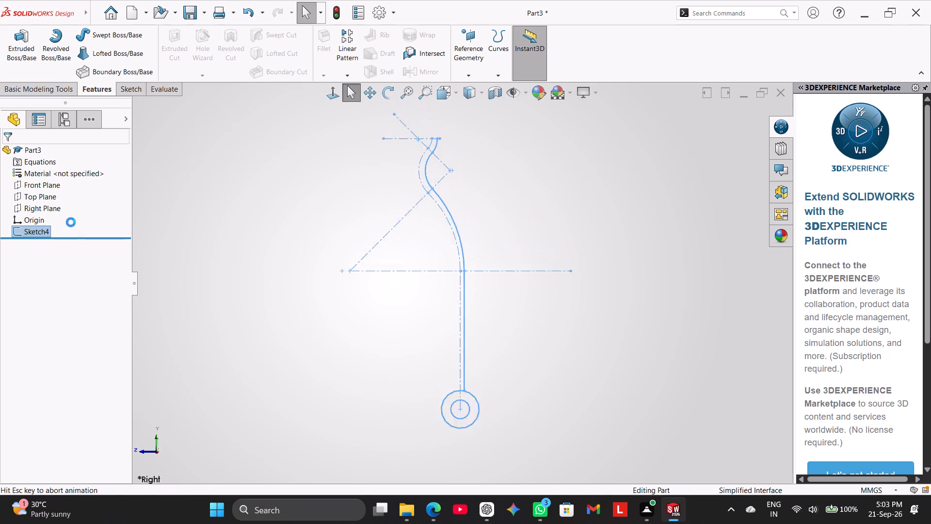
pyautogui.hotkey('ctrl', 'z')
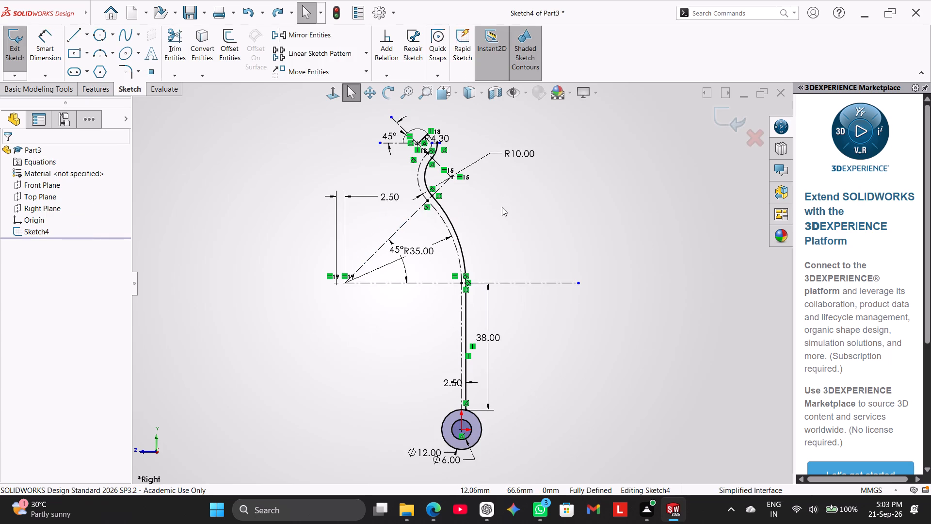
pyautogui.hotkey('ctrl', 'z')
pyautogui.hotkey('ctrl', 'z')
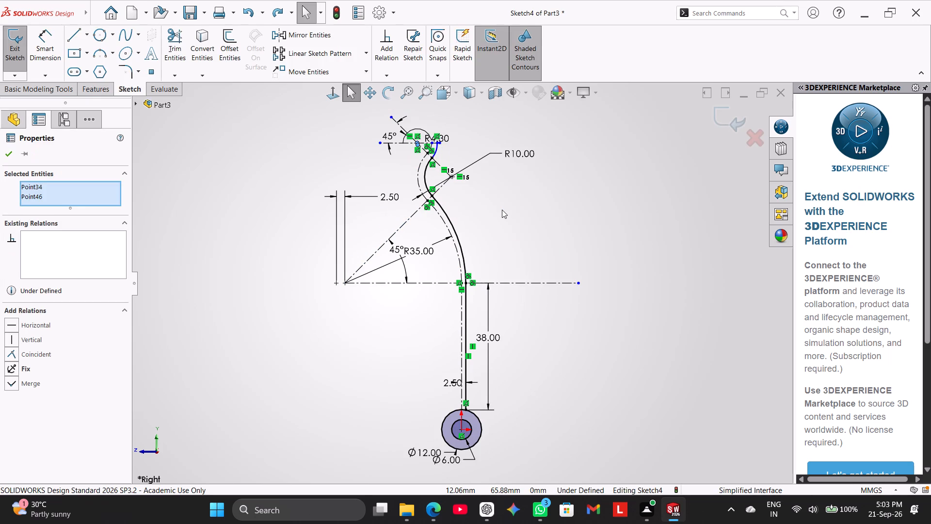
pyautogui.hotkey('ctrl', 'z')
pyautogui.hotkey('ctrl', 'z')
pyautogui.hotkey('ctrl', 'z')
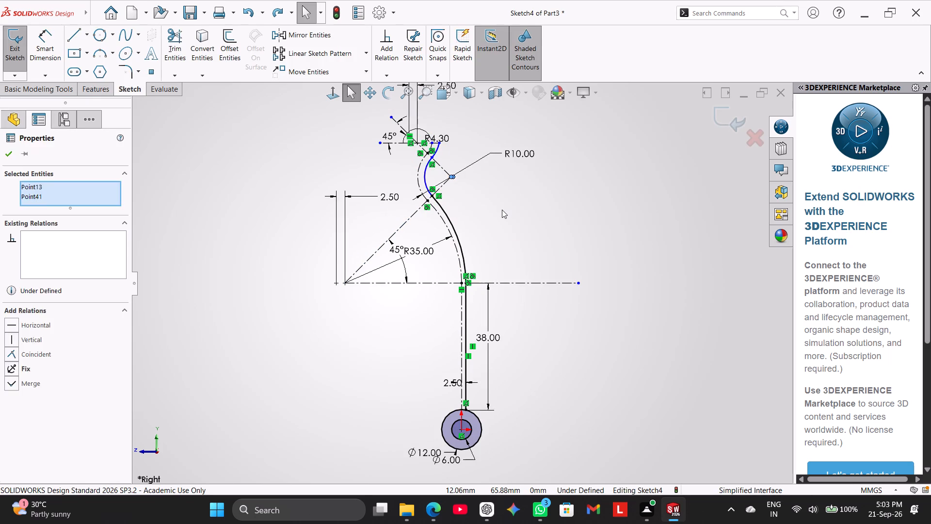
pyautogui.hotkey('ctrl', 'z')
pyautogui.hotkey('ctrl', 'z')
pyautogui.hotkey('ctrl', 'z')
pyautogui.hotkey('ctrl', 'z')
pyautogui.hotkey('ctrl', 'z')
pyautogui.hotkey('ctrl', 'z')
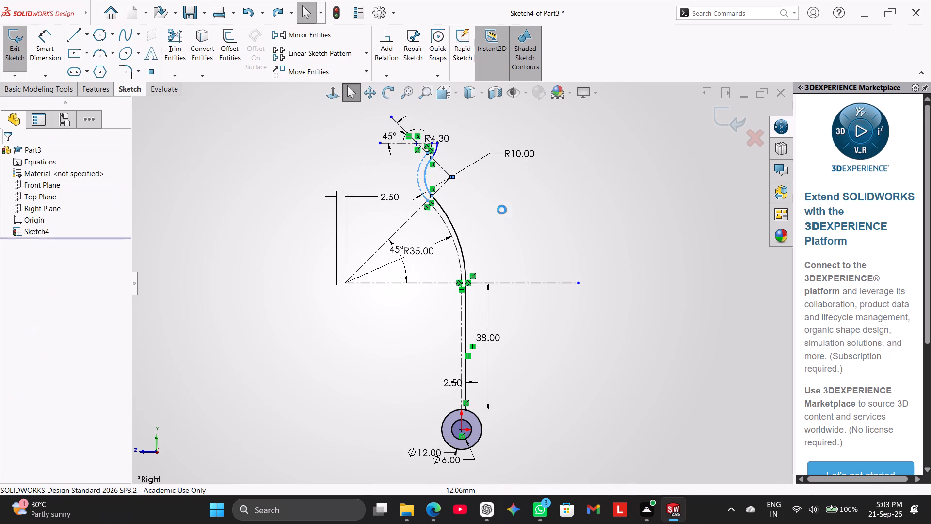
pyautogui.hotkey('ctrl', 'z')
pyautogui.hotkey('ctrl', 'z')
pyautogui.hotkey('ctrl', 'z')
pyautogui.hotkey('ctrl', 'z')
pyautogui.hotkey('ctrl', 'z')
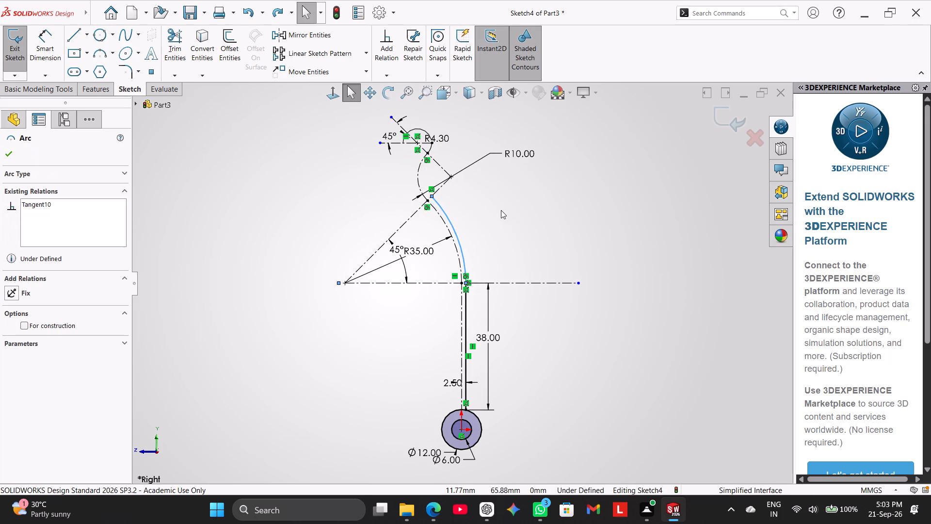
# Redo the solid outer arcs beside the 10 mm and 4.3 mm construction arcs.
pyautogui.hotkey('ctrl', 'y')
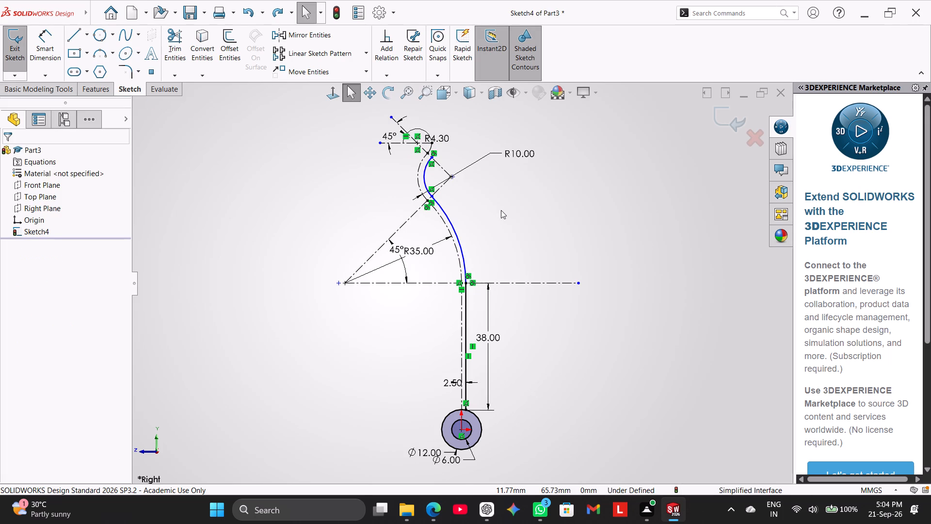
pyautogui.hotkey('ctrl', 'y')
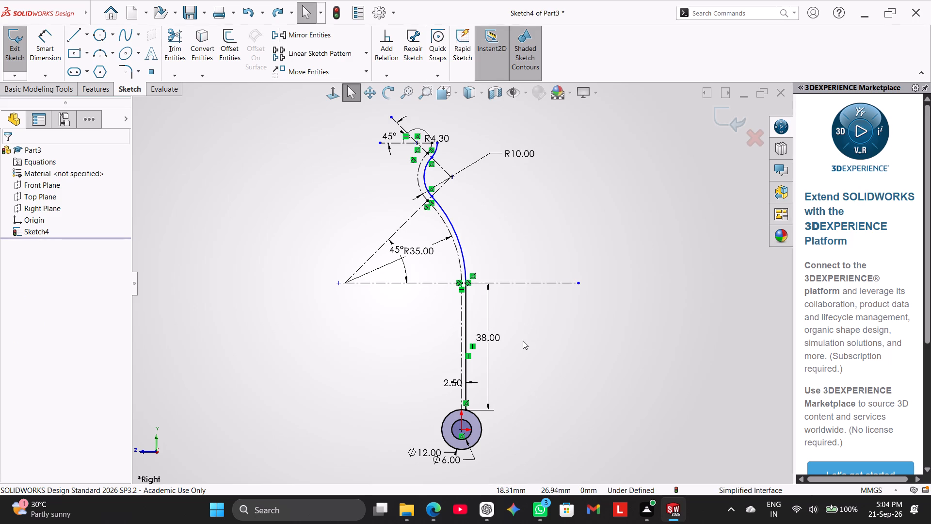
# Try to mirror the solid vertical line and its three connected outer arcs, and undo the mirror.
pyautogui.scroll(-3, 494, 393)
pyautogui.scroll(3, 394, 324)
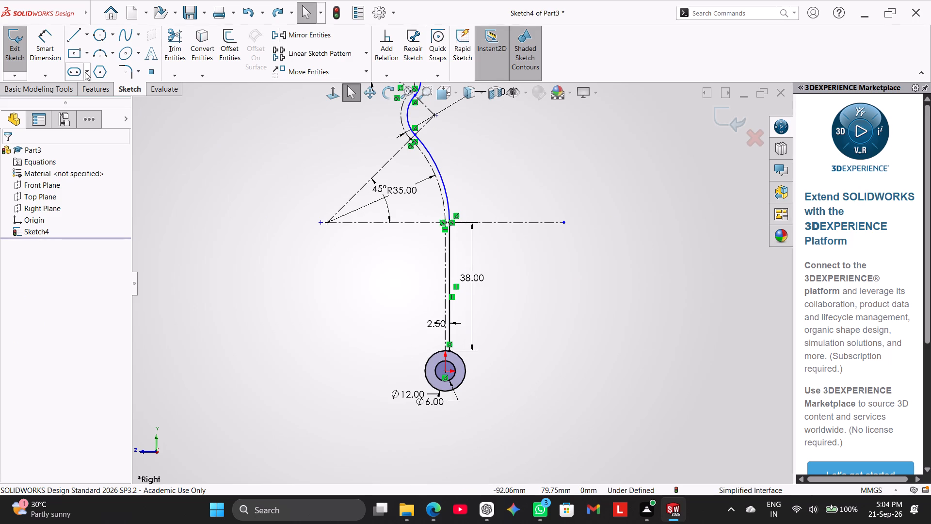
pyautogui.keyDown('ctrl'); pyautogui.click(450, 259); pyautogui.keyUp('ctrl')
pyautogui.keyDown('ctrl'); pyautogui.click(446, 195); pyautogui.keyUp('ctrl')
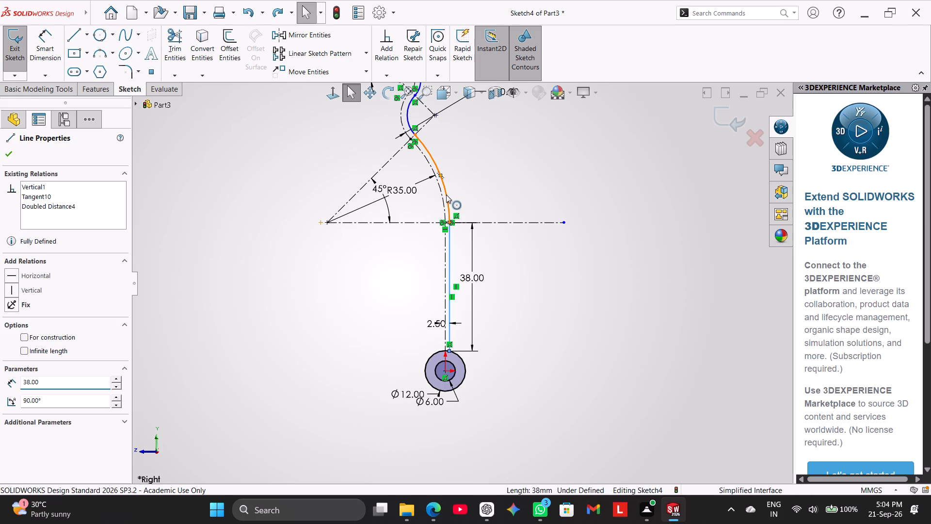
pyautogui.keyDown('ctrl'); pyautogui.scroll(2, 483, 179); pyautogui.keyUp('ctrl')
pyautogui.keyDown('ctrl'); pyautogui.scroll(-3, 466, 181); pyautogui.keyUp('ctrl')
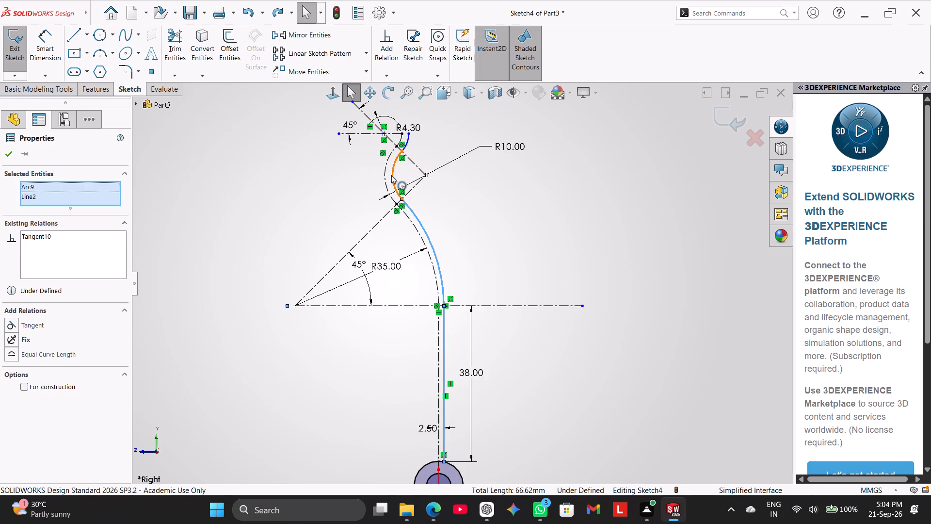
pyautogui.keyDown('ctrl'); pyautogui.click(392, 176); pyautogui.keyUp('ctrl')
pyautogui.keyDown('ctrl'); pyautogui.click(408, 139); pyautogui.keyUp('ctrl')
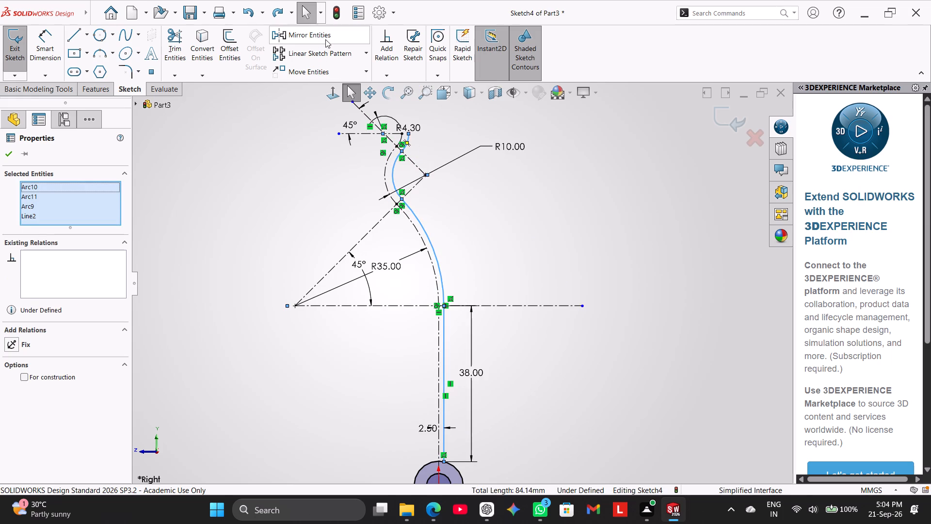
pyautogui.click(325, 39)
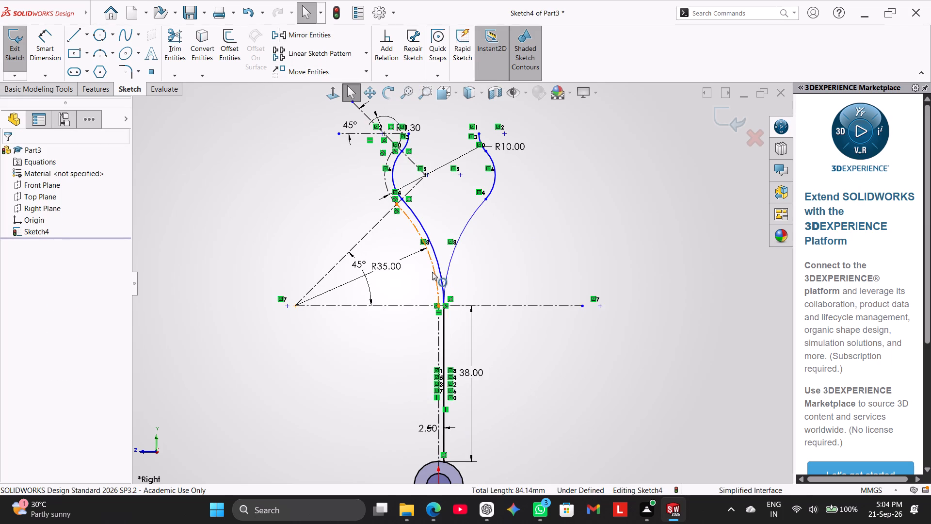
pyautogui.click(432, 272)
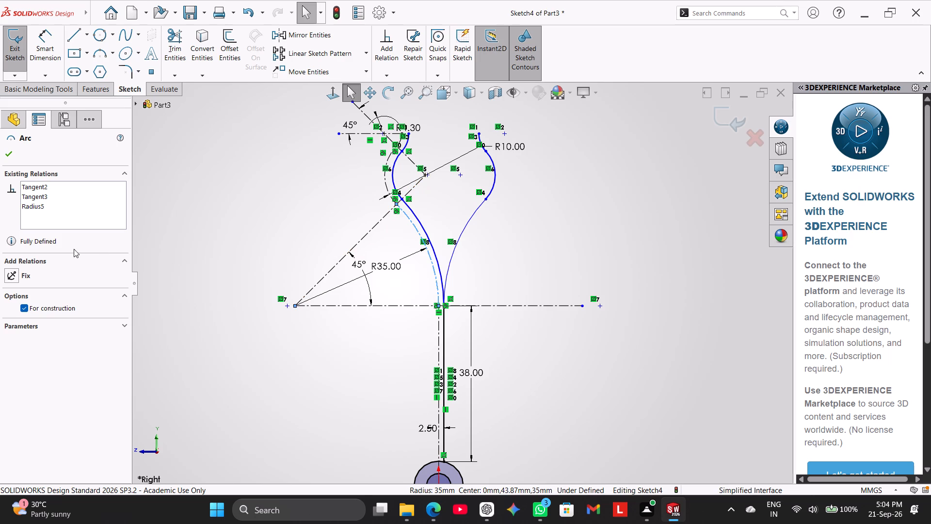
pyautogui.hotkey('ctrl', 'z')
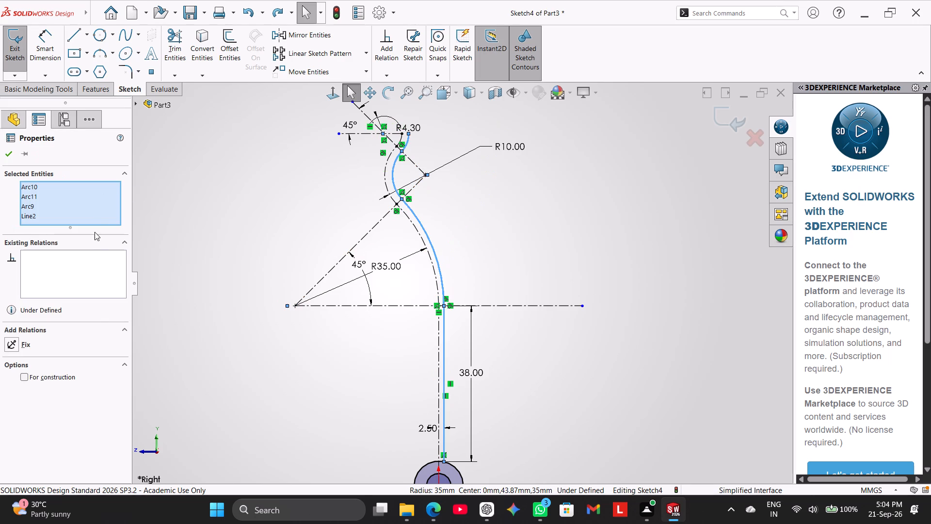
# Undo the solid outer arc beside the 4.3 mm construction arc.
pyautogui.hotkey('ctrl', 'z')
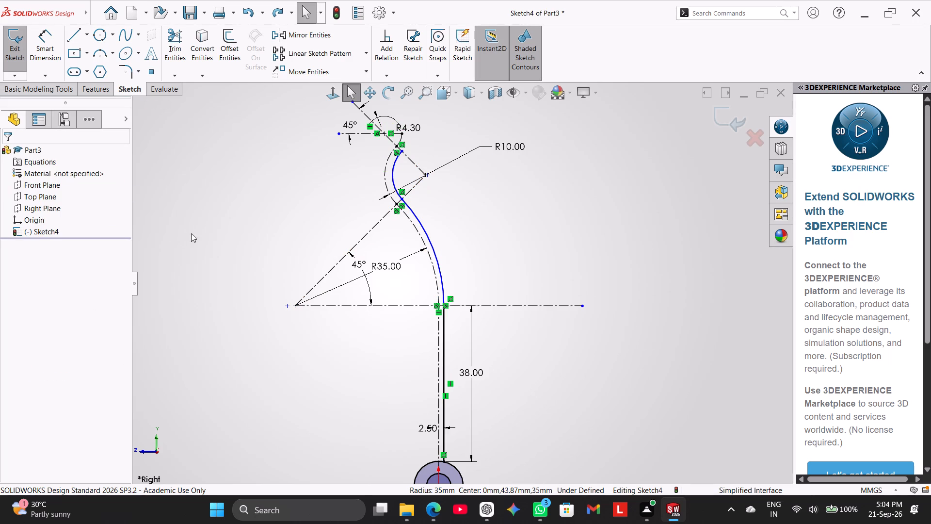
# Set up a mirror of the solid vertical line and its two connected outer arcs about the vertical construction line, first trying the construction arcs as mirror reference.
pyautogui.click(191, 230)
pyautogui.click(328, 33)
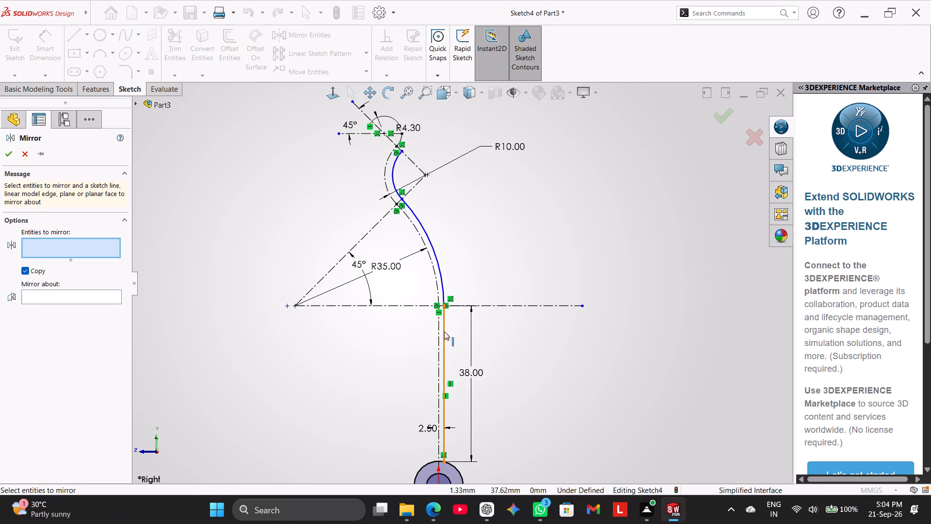
pyautogui.keyDown('ctrl'); pyautogui.click(444, 331); pyautogui.keyUp('ctrl')
pyautogui.keyDown('ctrl'); pyautogui.click(442, 277); pyautogui.keyUp('ctrl')
pyautogui.keyDown('ctrl'); pyautogui.click(394, 174); pyautogui.keyUp('ctrl')
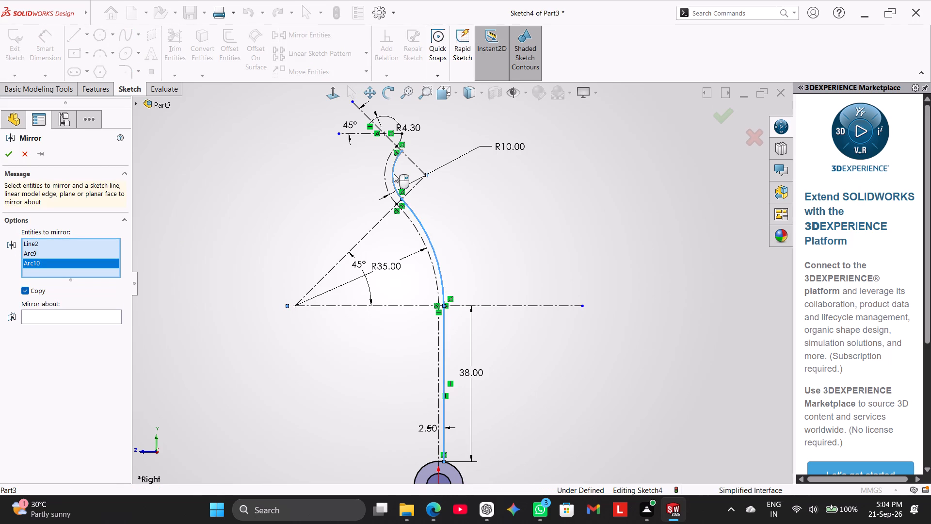
pyautogui.click(93, 317)
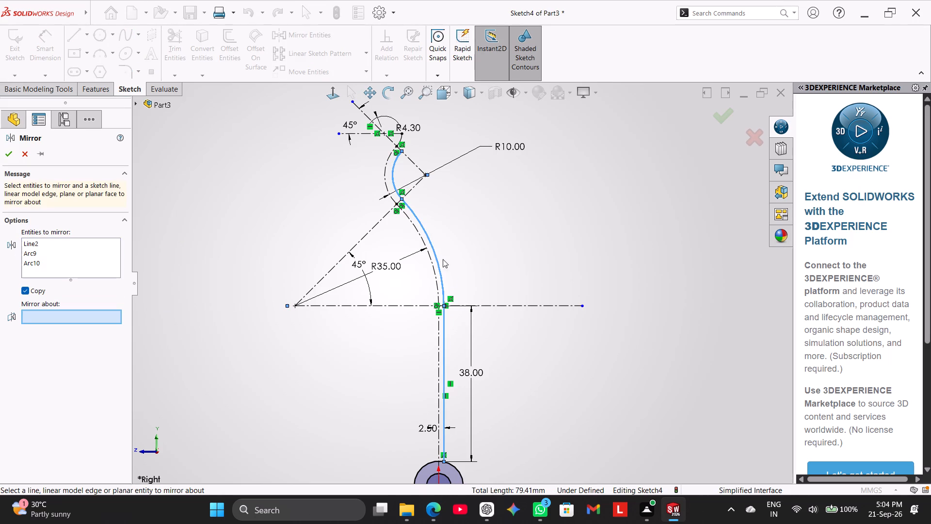
pyautogui.click(421, 239)
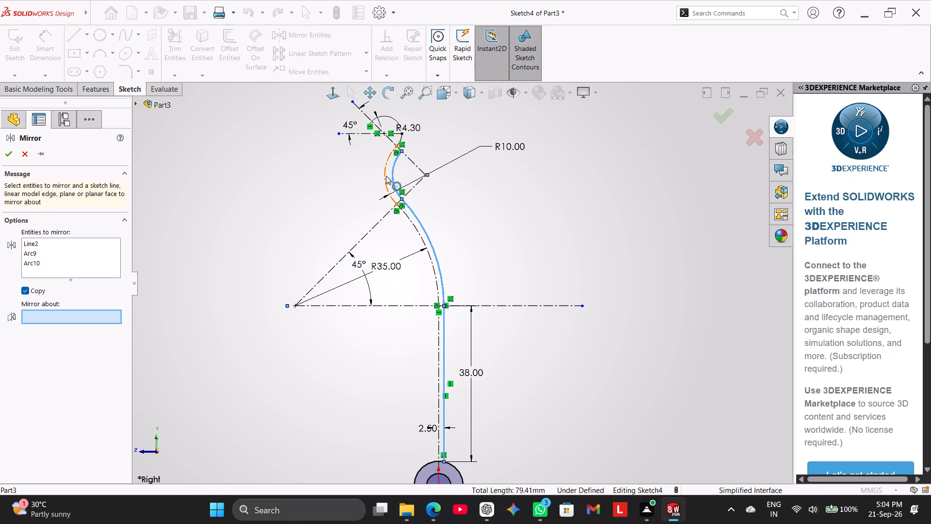
pyautogui.click(386, 176)
pyautogui.click(92, 315)
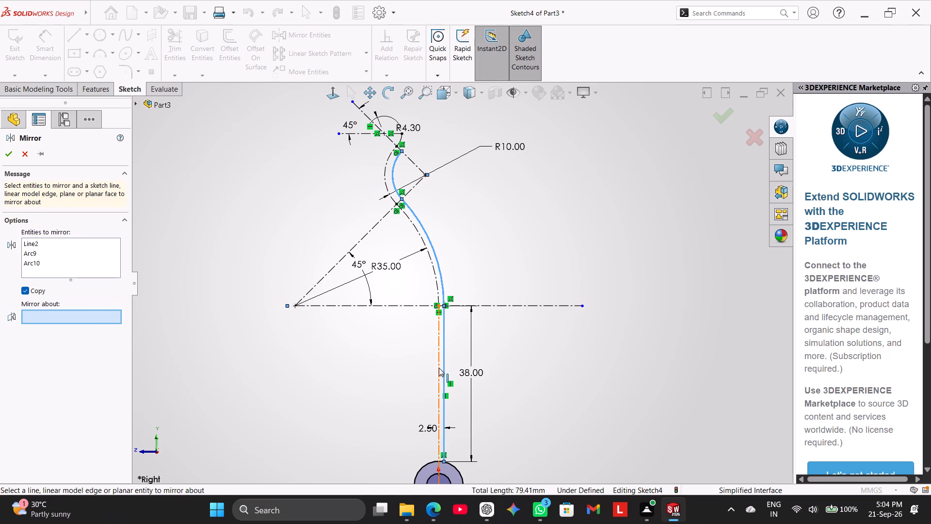
pyautogui.click(439, 368)
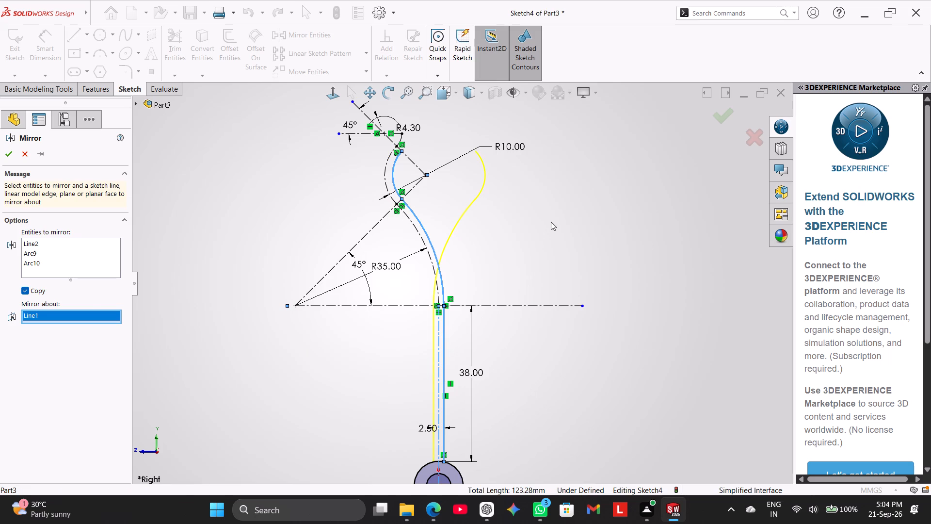
pyautogui.rightClick(475, 239)
# Clear the entities to mirror, reselect only the solid vertical line, and mirror it about the vertical construction line.
pyautogui.rightClick(69, 264)
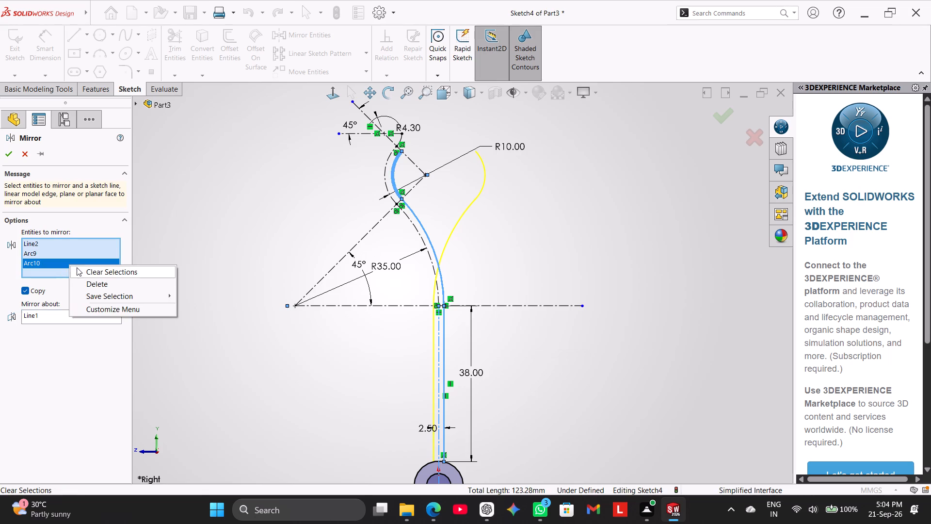
pyautogui.click(81, 272)
pyautogui.click(85, 251)
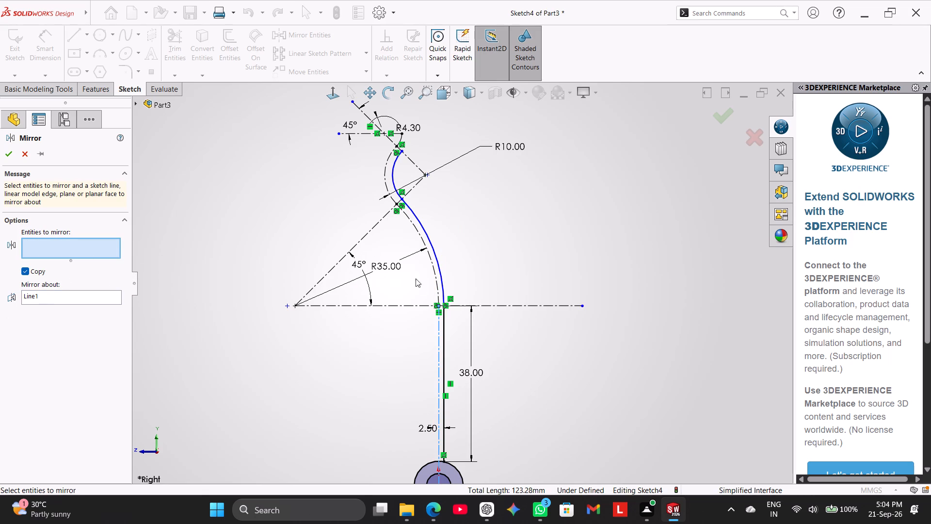
pyautogui.click(446, 330)
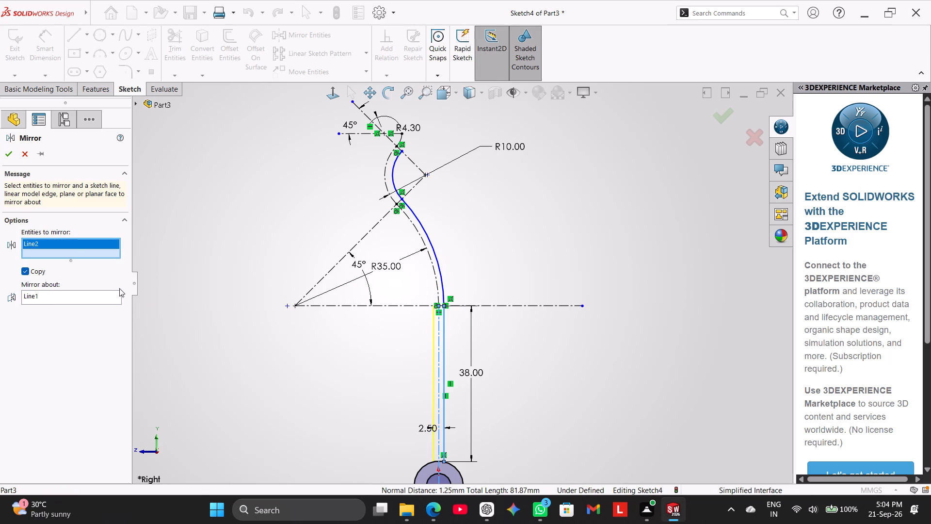
pyautogui.click(6, 152)
pyautogui.click(217, 378)
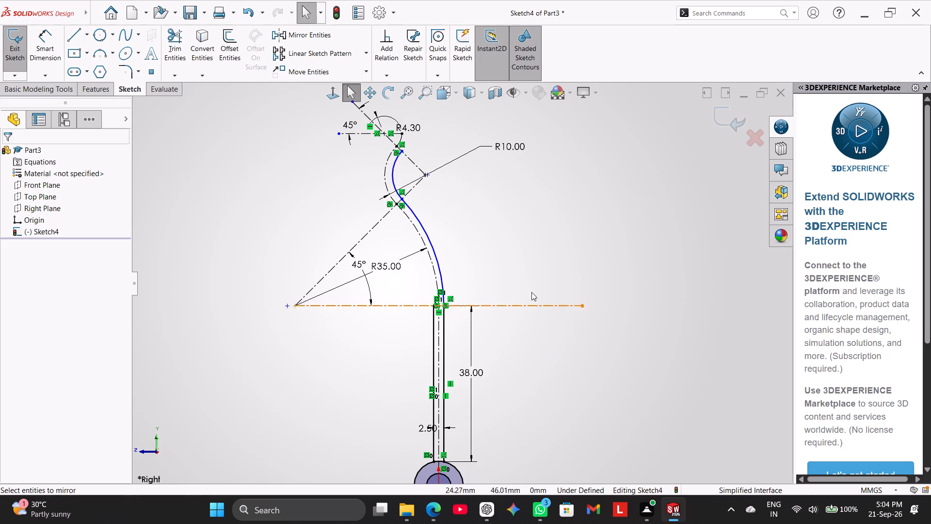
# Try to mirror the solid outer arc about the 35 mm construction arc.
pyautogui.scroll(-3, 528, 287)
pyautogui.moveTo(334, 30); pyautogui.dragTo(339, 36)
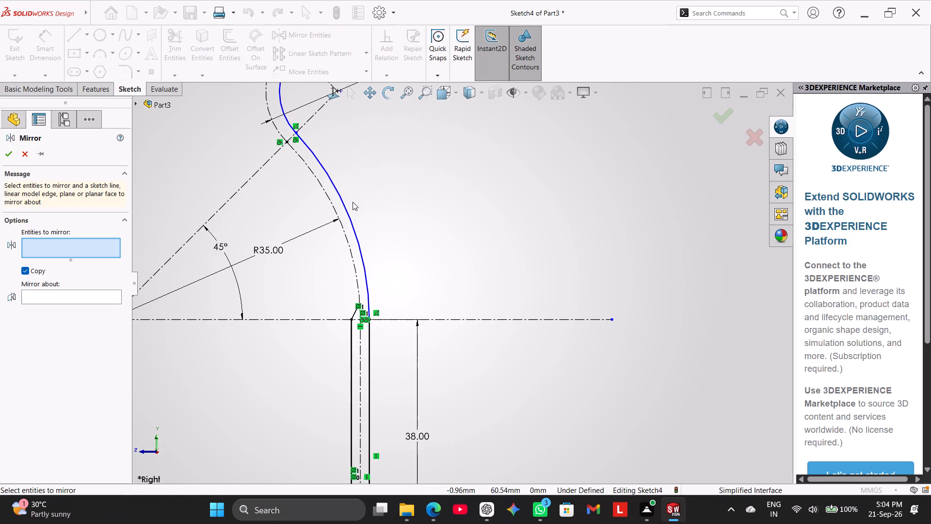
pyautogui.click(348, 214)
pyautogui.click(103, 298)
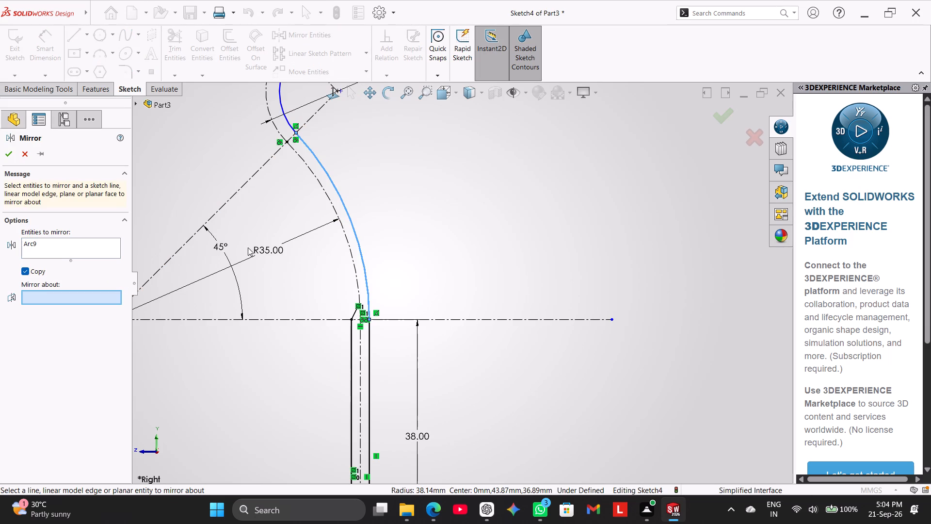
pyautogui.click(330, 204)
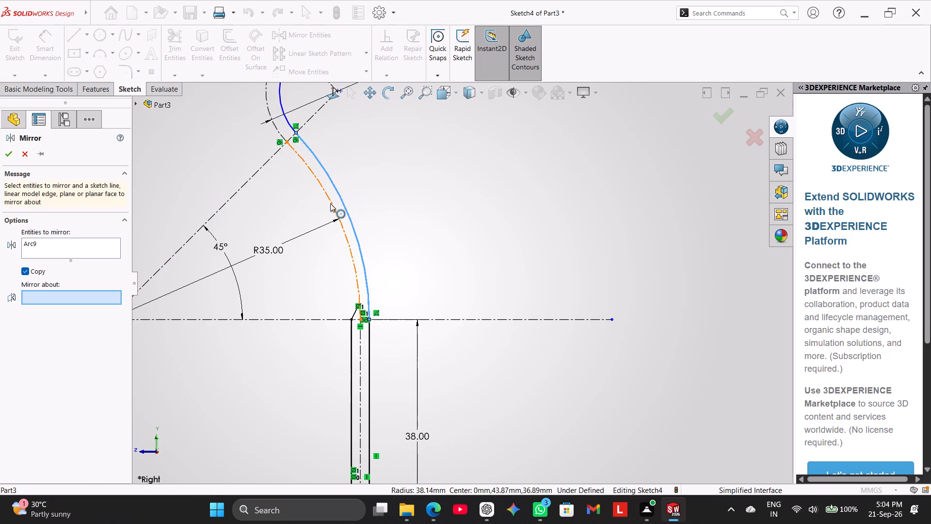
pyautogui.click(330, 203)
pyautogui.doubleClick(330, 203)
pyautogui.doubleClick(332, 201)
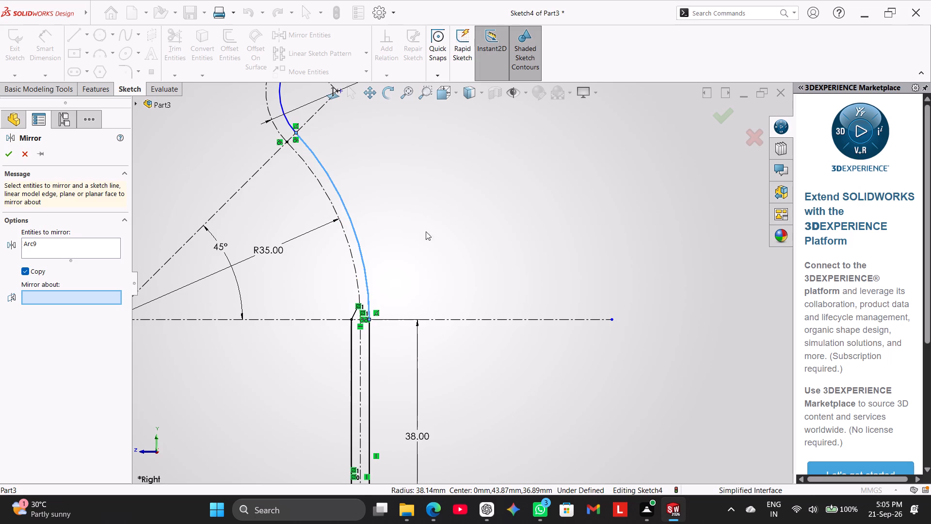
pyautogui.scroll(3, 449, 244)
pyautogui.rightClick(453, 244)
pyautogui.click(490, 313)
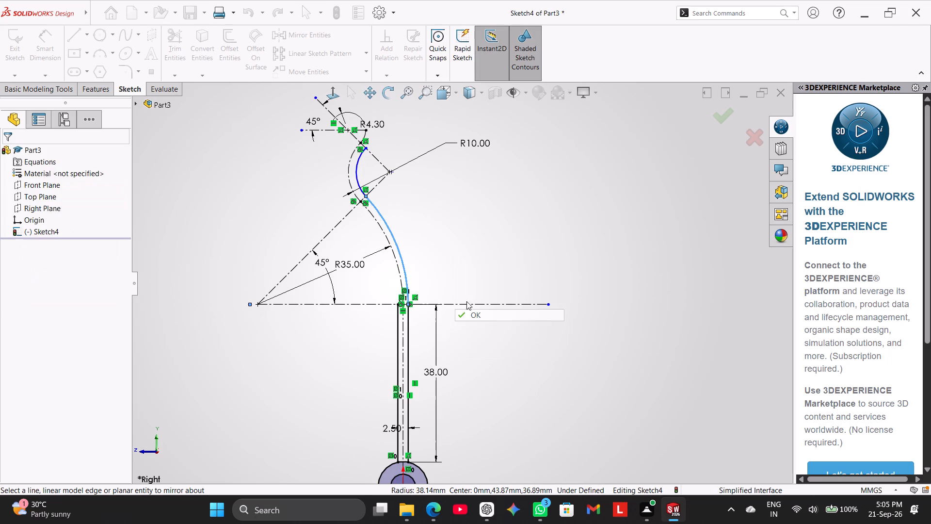
# Draw a three-point arc beside the 4.3 mm construction arc, from the outer arc's upper end to level with the upper horizontal construction line.
pyautogui.scroll(-2, 435, 151)
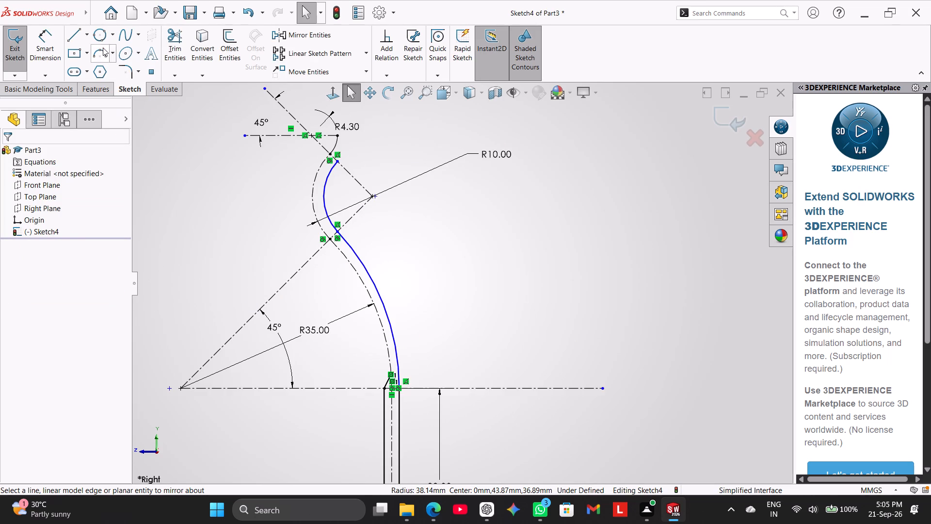
pyautogui.scroll(-1, 177, 76)
pyautogui.scroll(2, 121, 90)
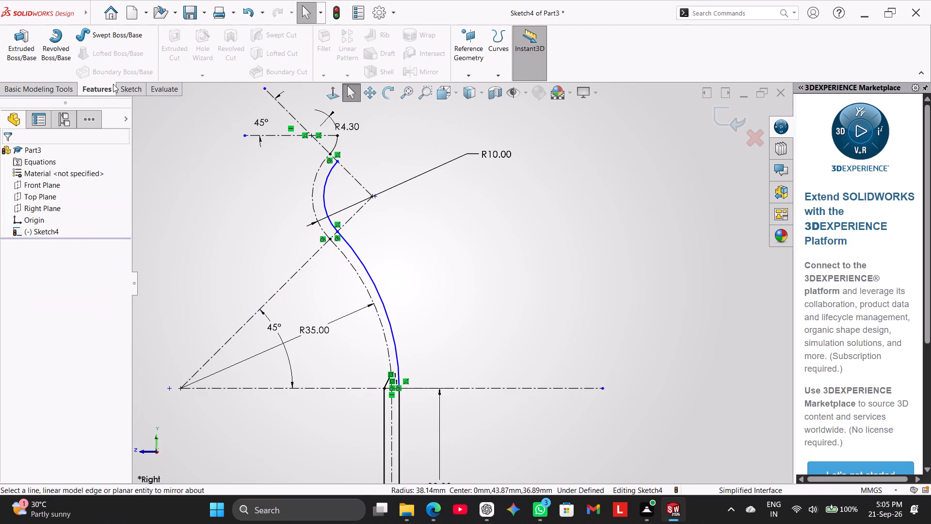
pyautogui.click(125, 90)
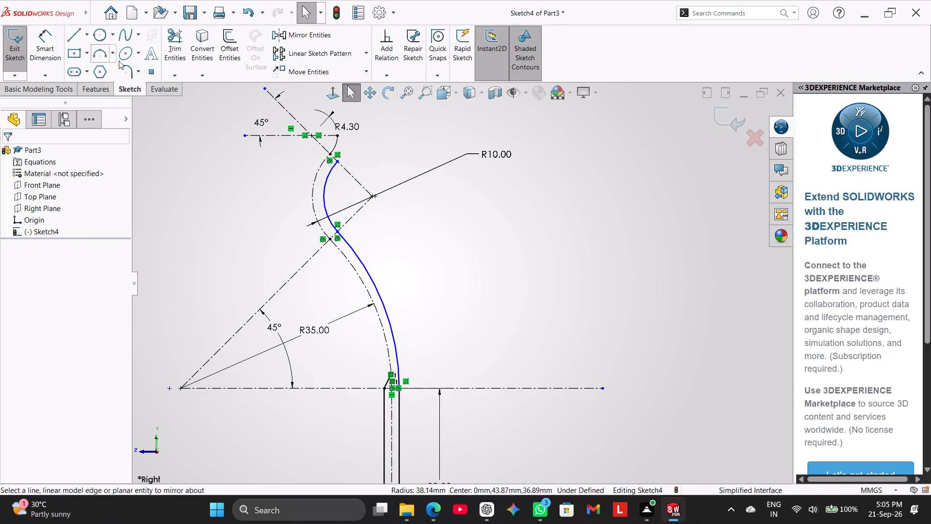
pyautogui.click(97, 48)
pyautogui.scroll(-3, 284, 131)
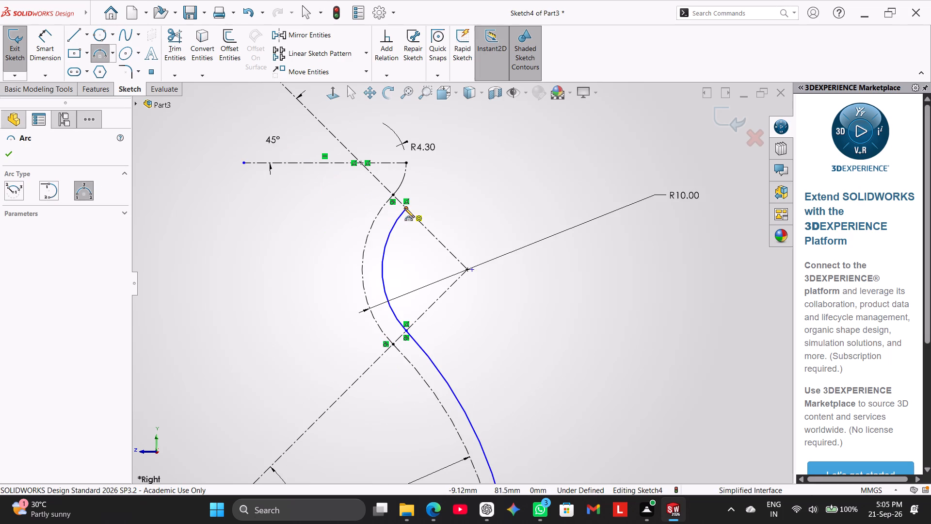
pyautogui.click(405, 208)
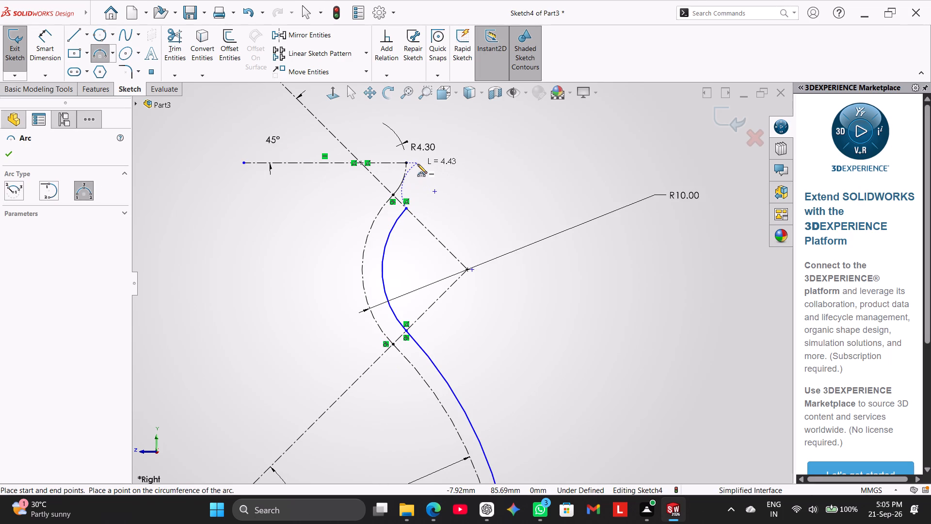
pyautogui.click(420, 164)
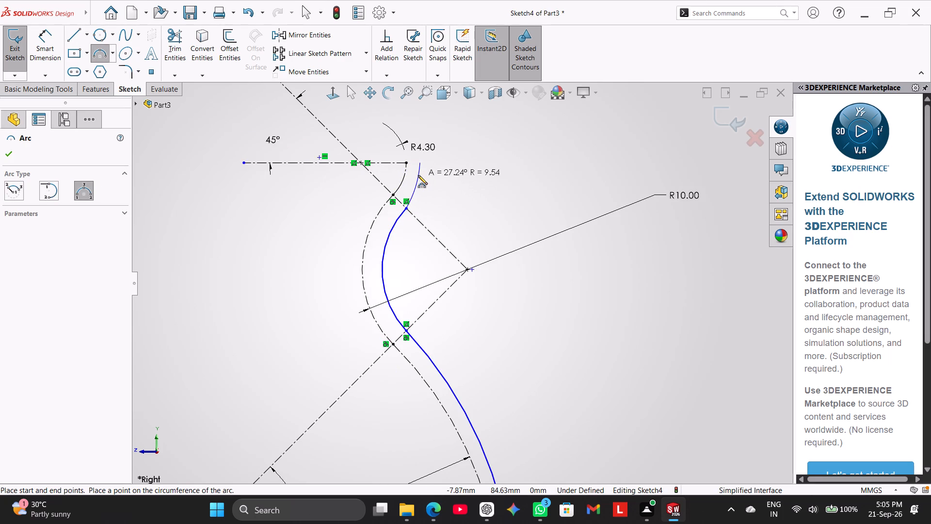
pyautogui.click(419, 175)
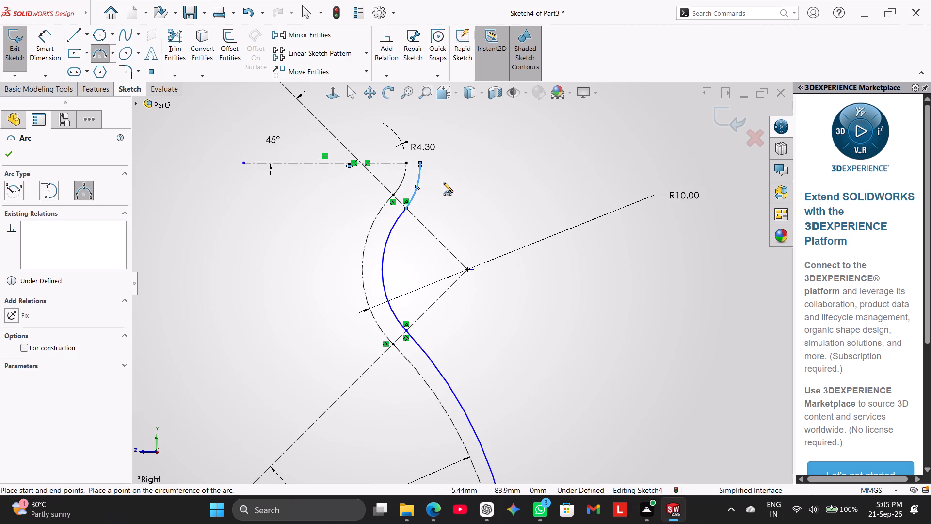
pyautogui.rightClick(444, 183)
pyautogui.click(461, 189)
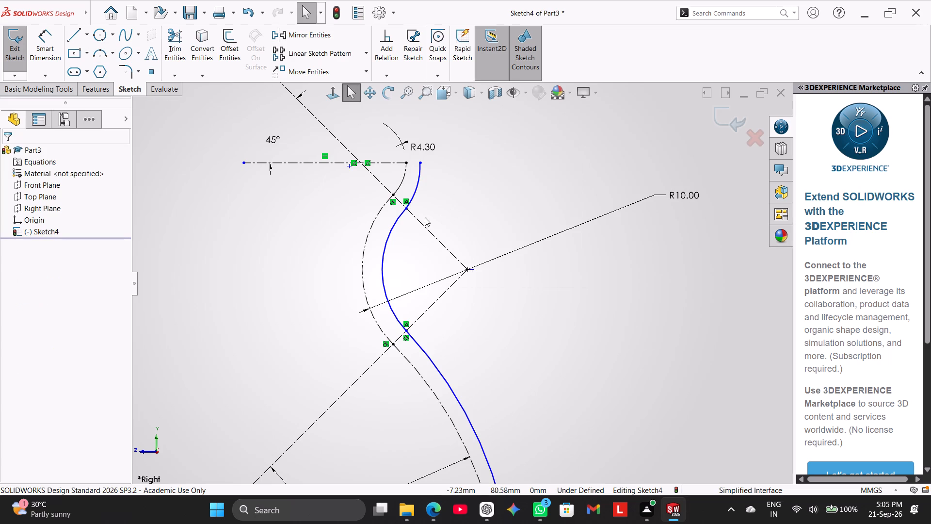
# Draw a solid three-point arc inside the 35 mm construction arc, from the mirrored vertical line's top to the 45° construction line.
pyautogui.scroll(1, 425, 217)
pyautogui.scroll(2, 561, 354)
pyautogui.scroll(3, 573, 408)
pyautogui.scroll(-2, 542, 404)
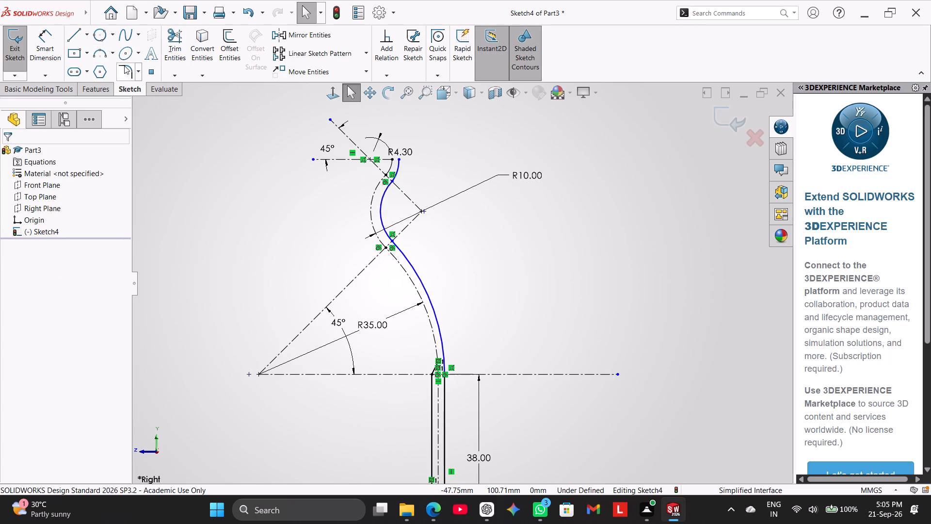
pyautogui.click(105, 52)
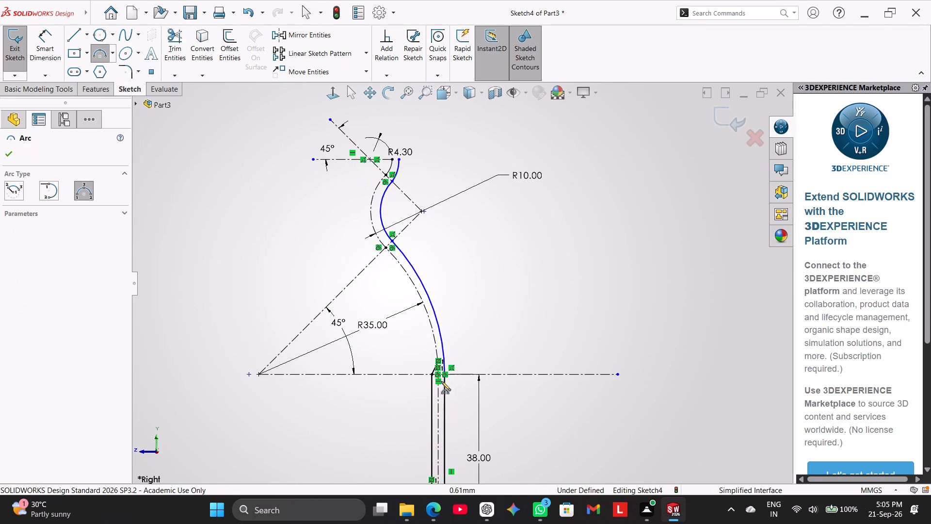
pyautogui.scroll(-6, 441, 384)
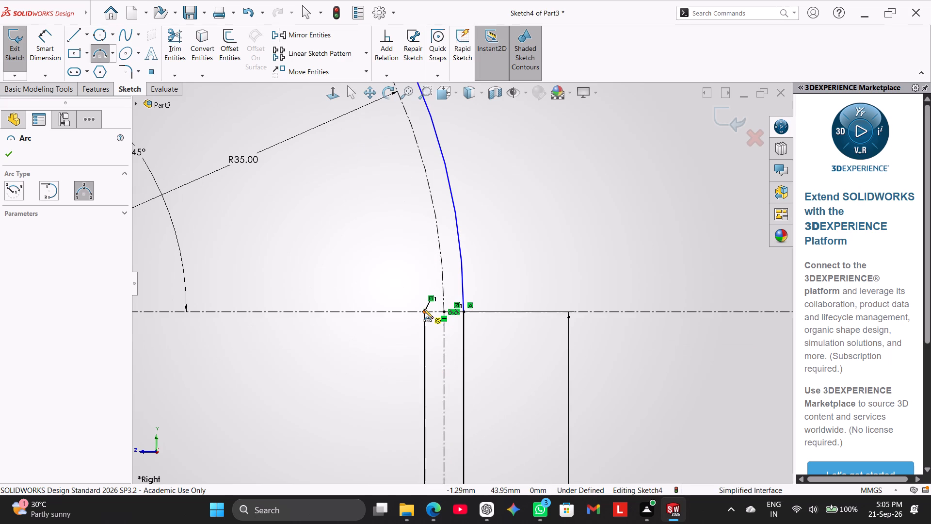
pyautogui.click(424, 309)
pyautogui.scroll(8, 422, 287)
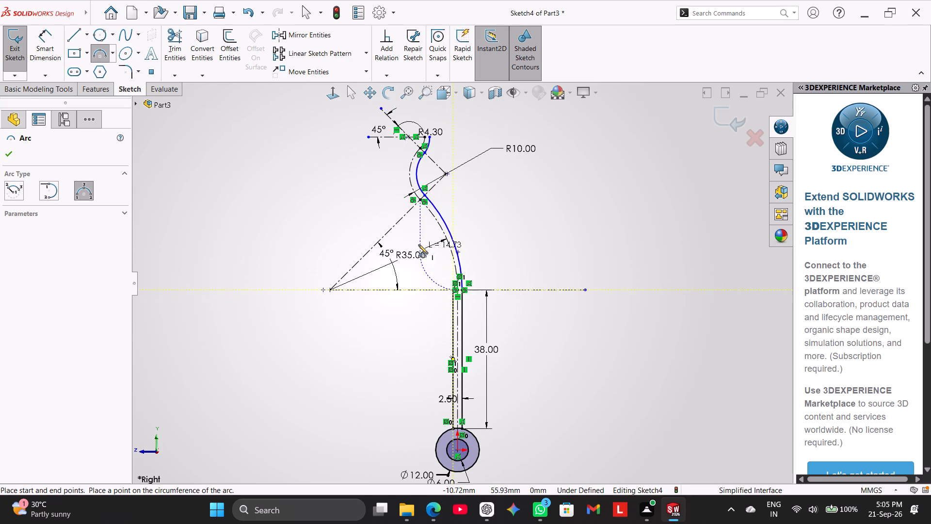
pyautogui.scroll(-2, 422, 223)
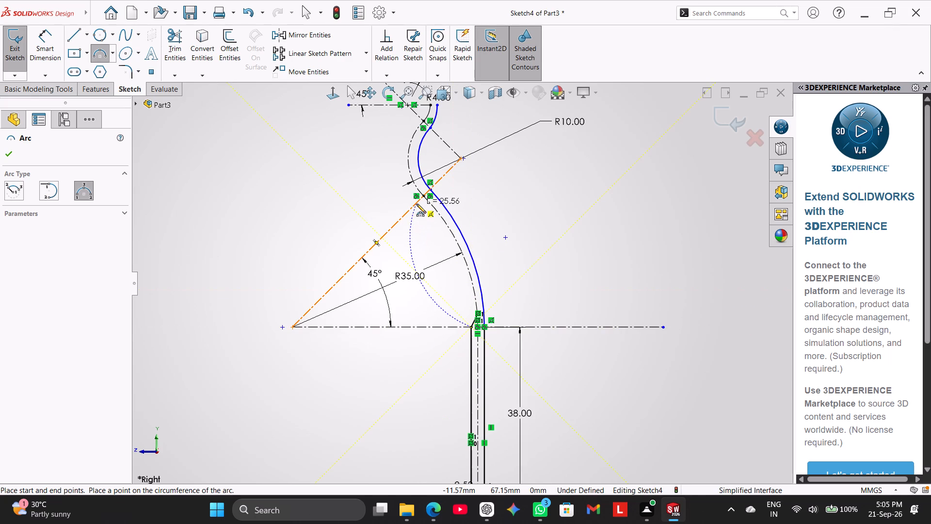
pyautogui.click(417, 204)
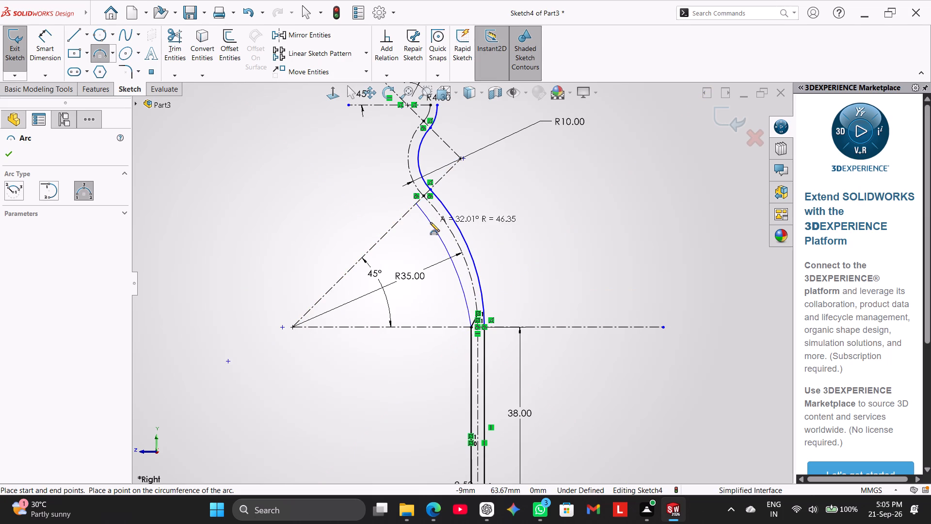
pyautogui.click(433, 224)
pyautogui.rightClick(417, 243)
pyautogui.click(437, 250)
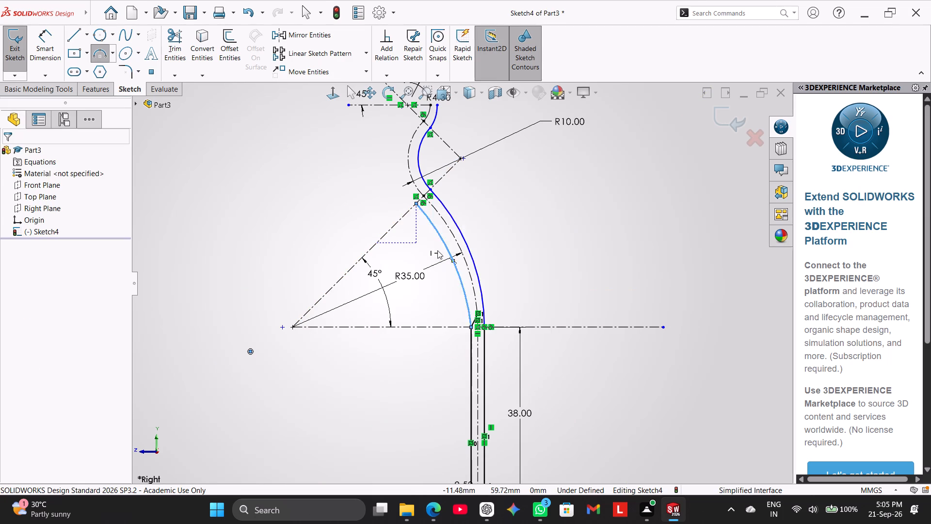
# Draw a three-point arc of about 12 mm radius outside the 10 mm construction arc, between the two 45° construction lines.
pyautogui.scroll(-3, 450, 194)
pyautogui.scroll(4, 421, 214)
pyautogui.scroll(-1, 427, 216)
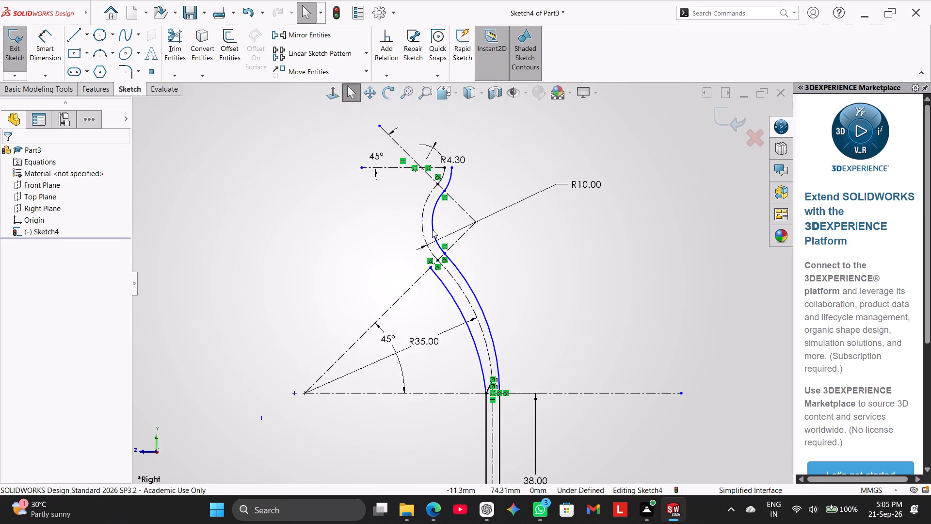
pyautogui.scroll(-1, 432, 232)
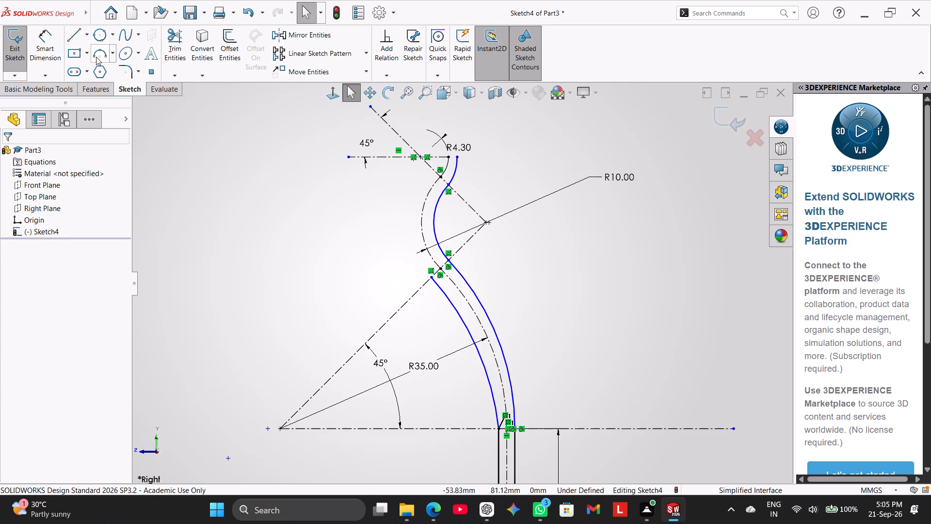
pyautogui.click(96, 56)
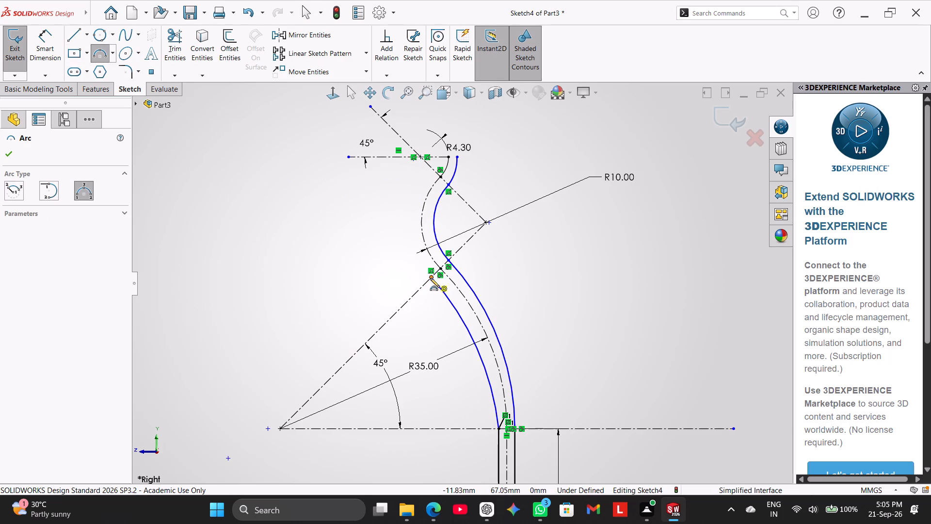
pyautogui.click(431, 277)
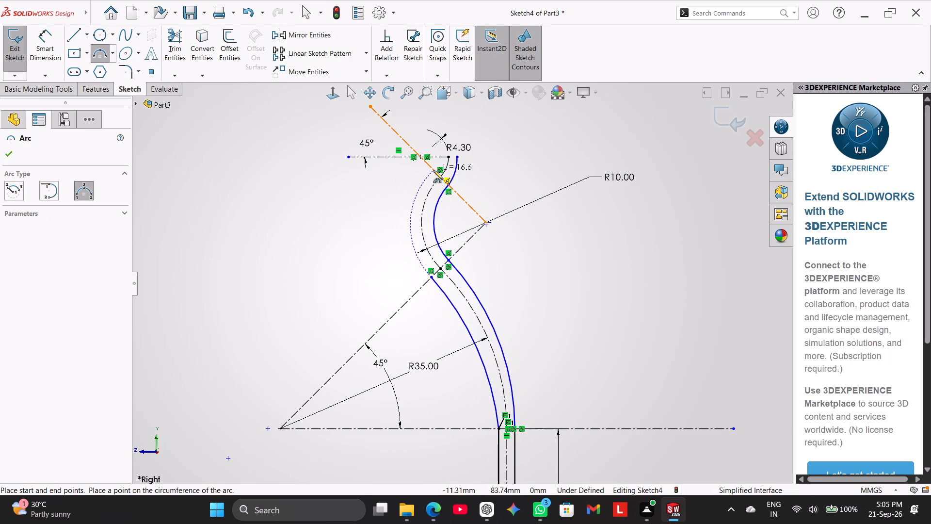
pyautogui.click(433, 169)
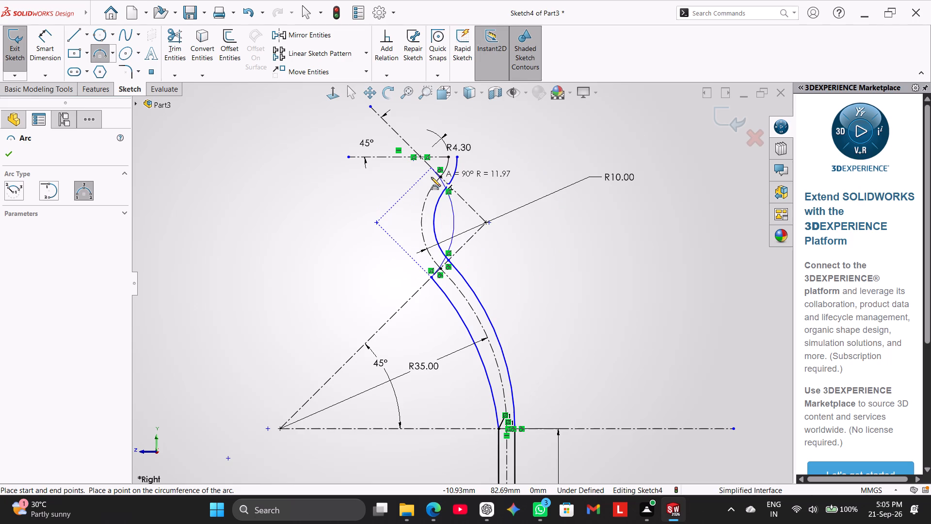
pyautogui.click(419, 185)
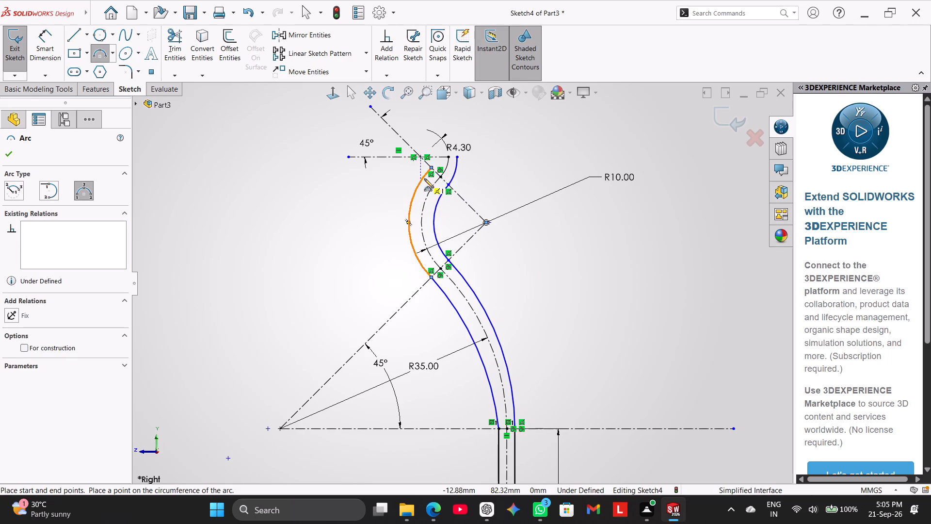
# Draw a small three-point arc inside the 4.3 mm construction arc, from the new arc's upper end to the upper horizontal construction line.
pyautogui.scroll(-3, 442, 166)
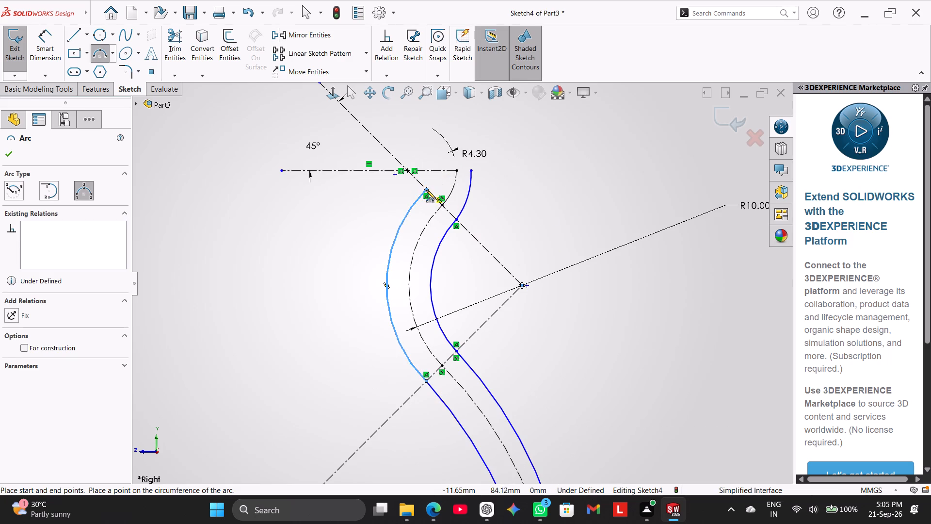
pyautogui.click(426, 190)
pyautogui.click(439, 169)
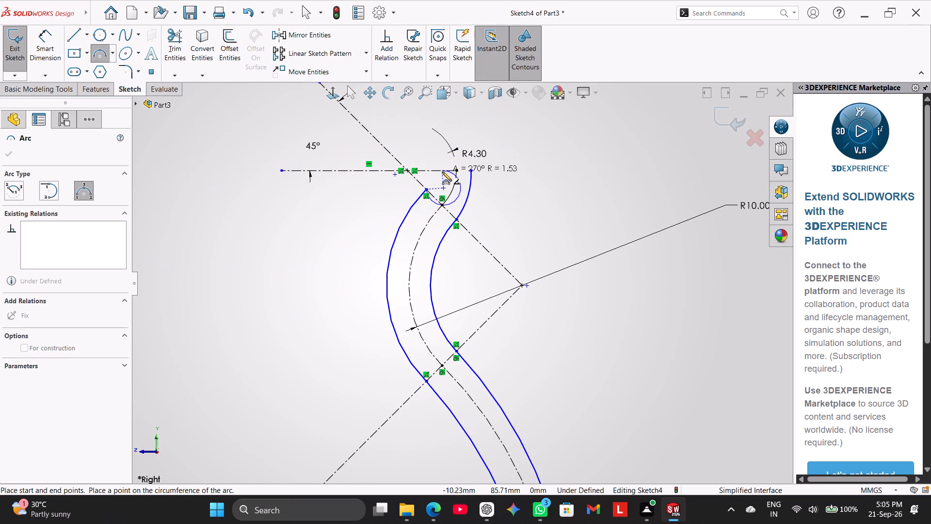
pyautogui.click(439, 178)
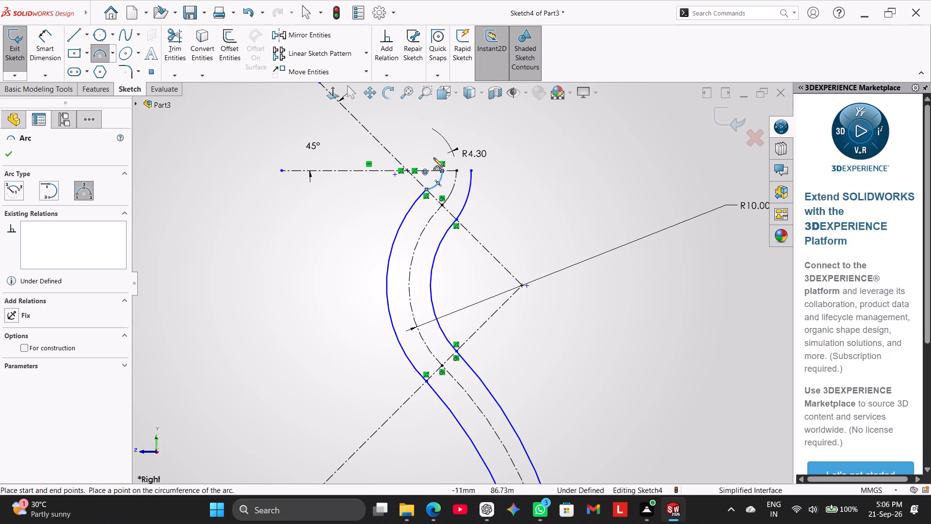
pyautogui.rightClick(431, 148)
pyautogui.click(444, 154)
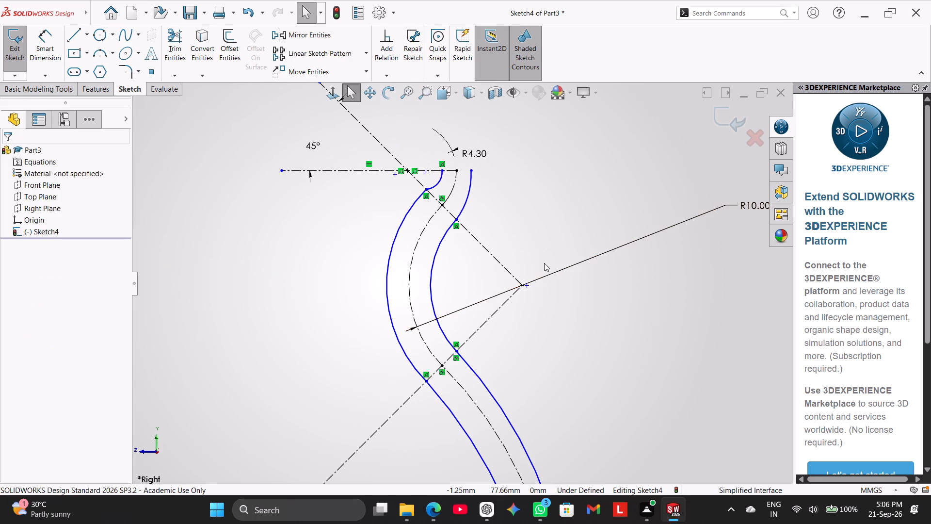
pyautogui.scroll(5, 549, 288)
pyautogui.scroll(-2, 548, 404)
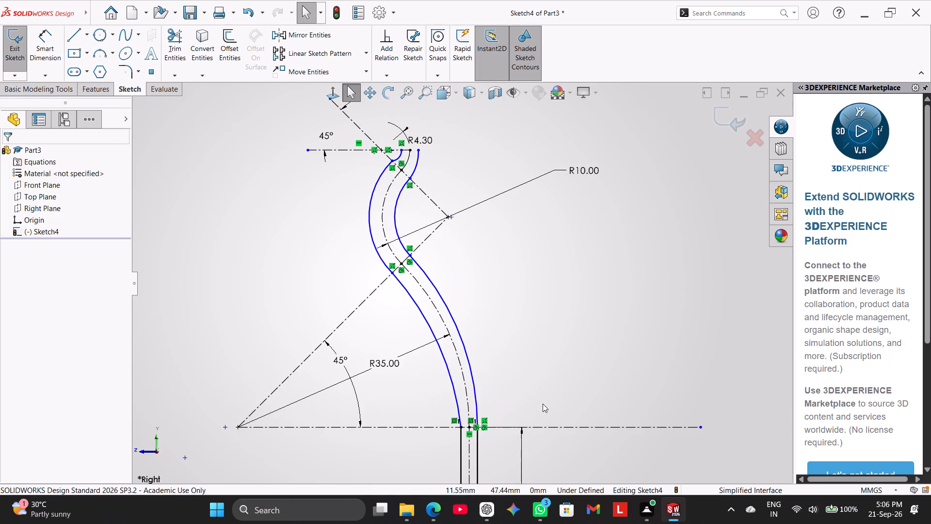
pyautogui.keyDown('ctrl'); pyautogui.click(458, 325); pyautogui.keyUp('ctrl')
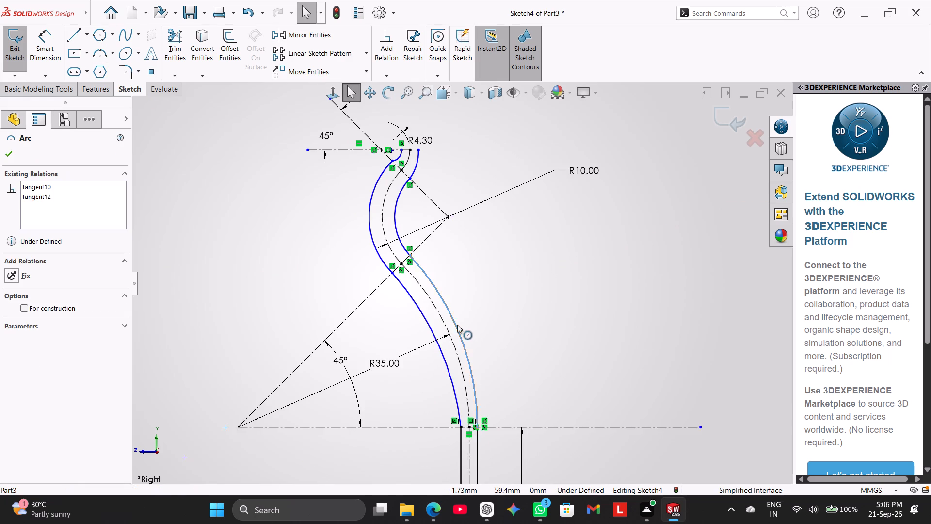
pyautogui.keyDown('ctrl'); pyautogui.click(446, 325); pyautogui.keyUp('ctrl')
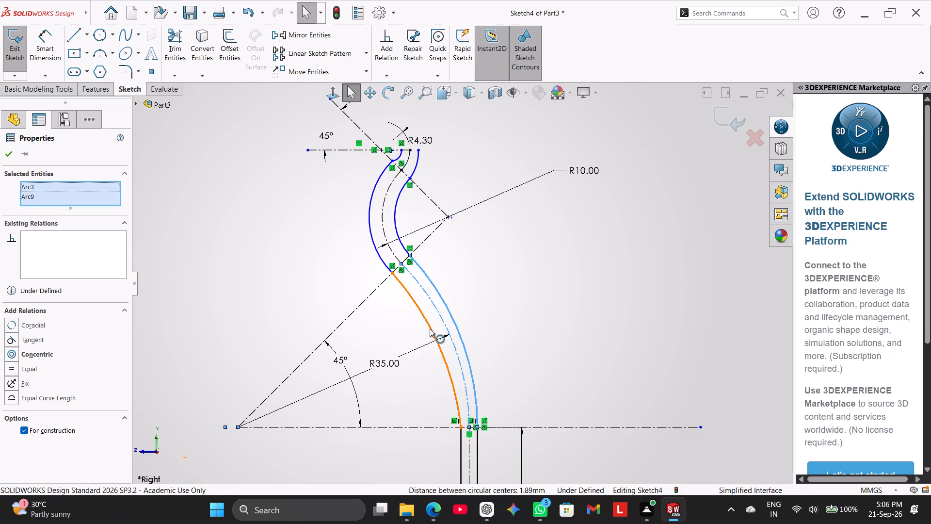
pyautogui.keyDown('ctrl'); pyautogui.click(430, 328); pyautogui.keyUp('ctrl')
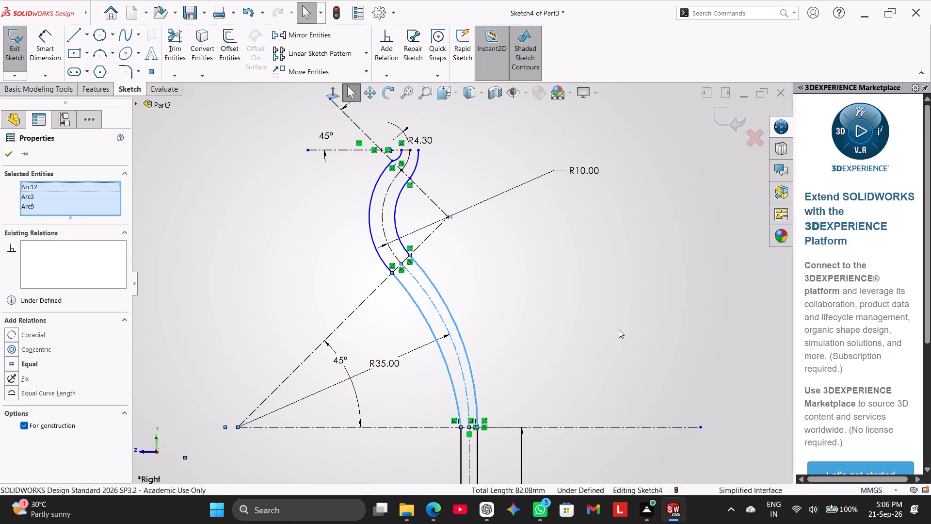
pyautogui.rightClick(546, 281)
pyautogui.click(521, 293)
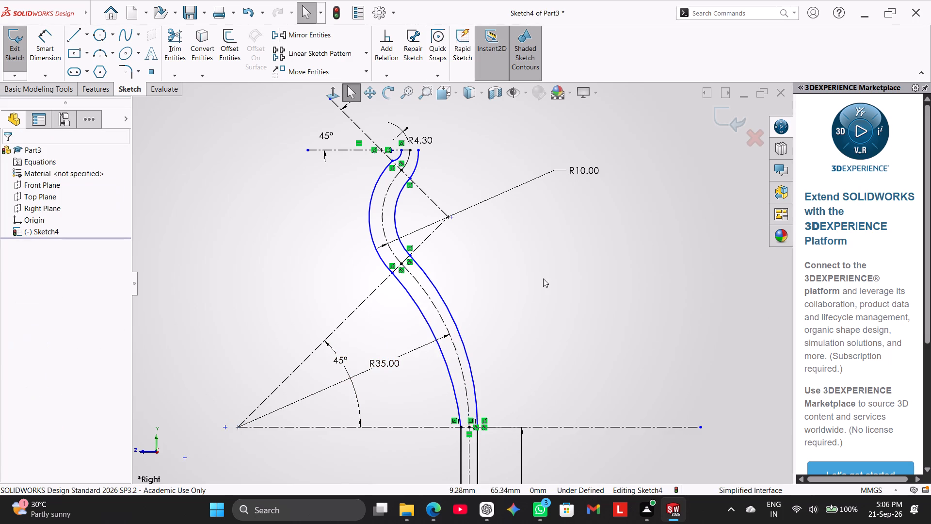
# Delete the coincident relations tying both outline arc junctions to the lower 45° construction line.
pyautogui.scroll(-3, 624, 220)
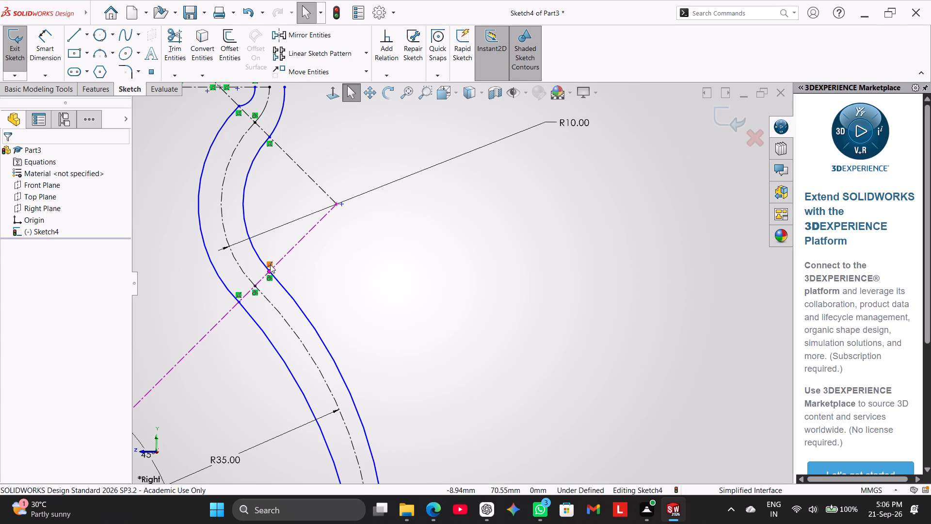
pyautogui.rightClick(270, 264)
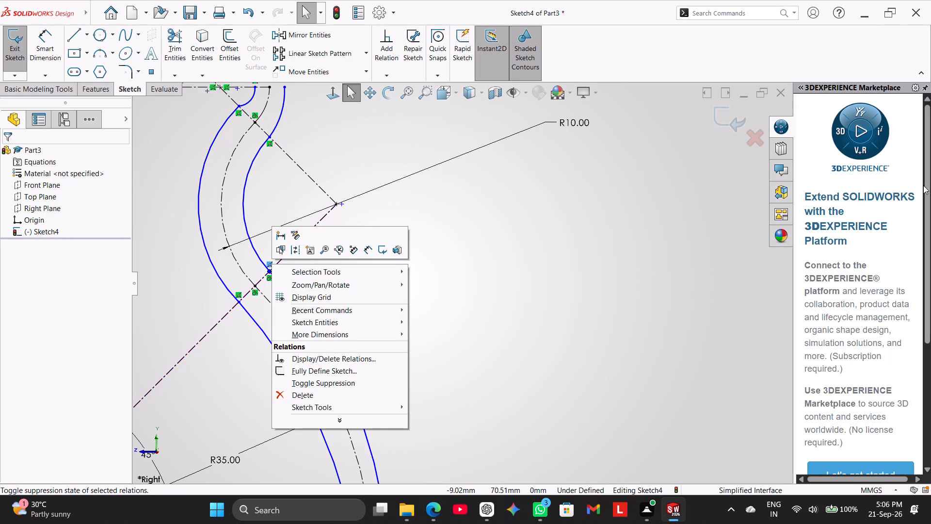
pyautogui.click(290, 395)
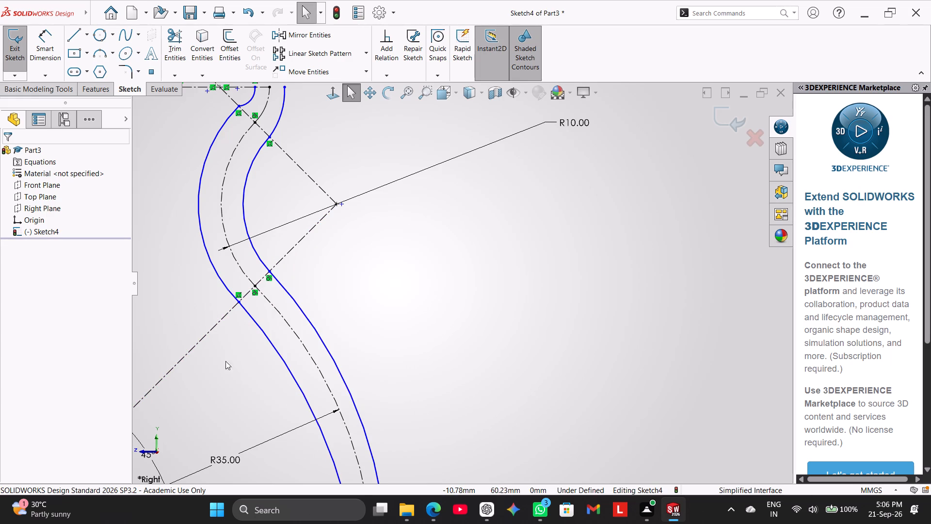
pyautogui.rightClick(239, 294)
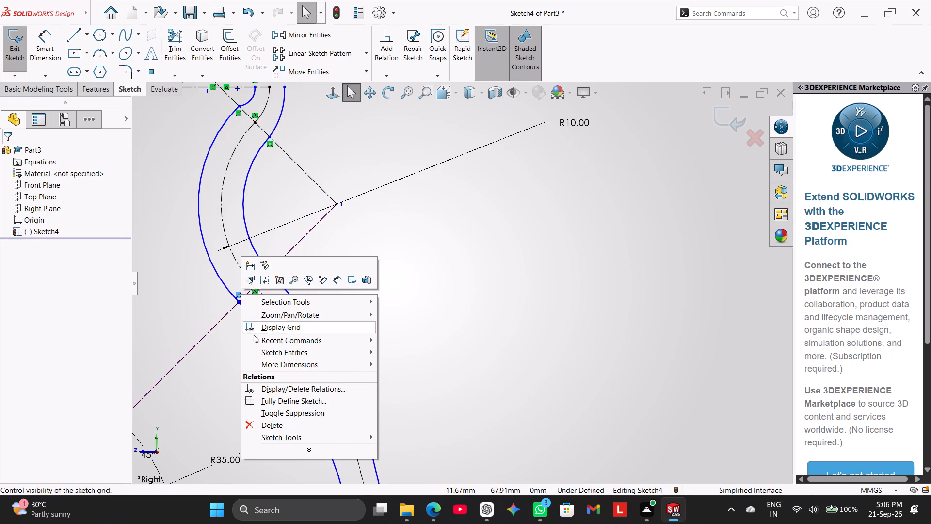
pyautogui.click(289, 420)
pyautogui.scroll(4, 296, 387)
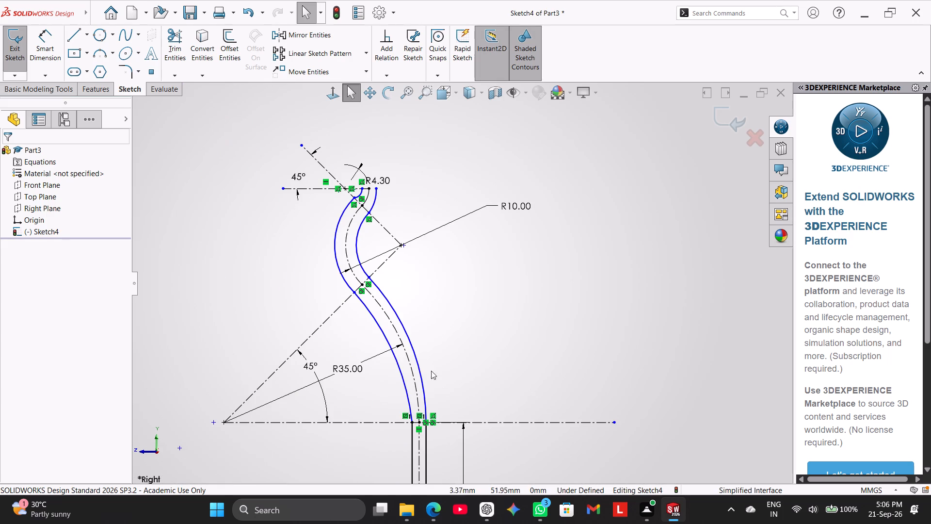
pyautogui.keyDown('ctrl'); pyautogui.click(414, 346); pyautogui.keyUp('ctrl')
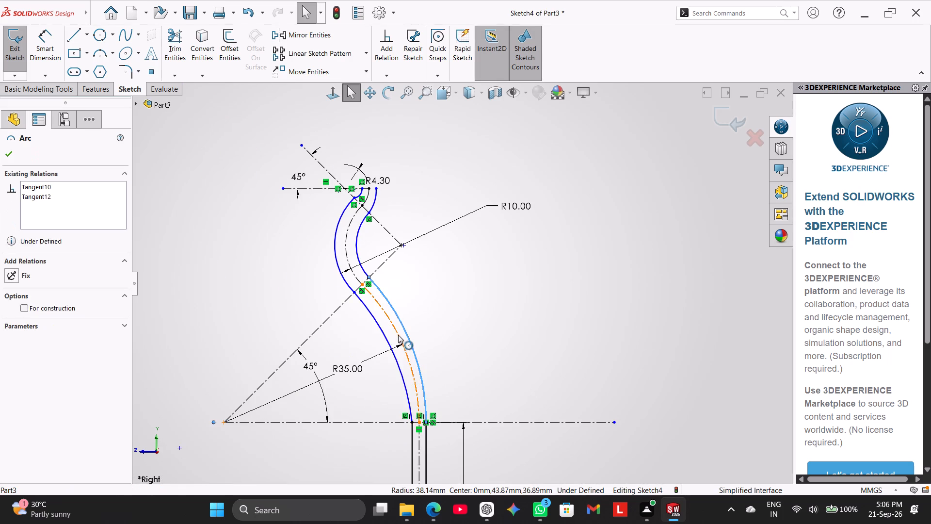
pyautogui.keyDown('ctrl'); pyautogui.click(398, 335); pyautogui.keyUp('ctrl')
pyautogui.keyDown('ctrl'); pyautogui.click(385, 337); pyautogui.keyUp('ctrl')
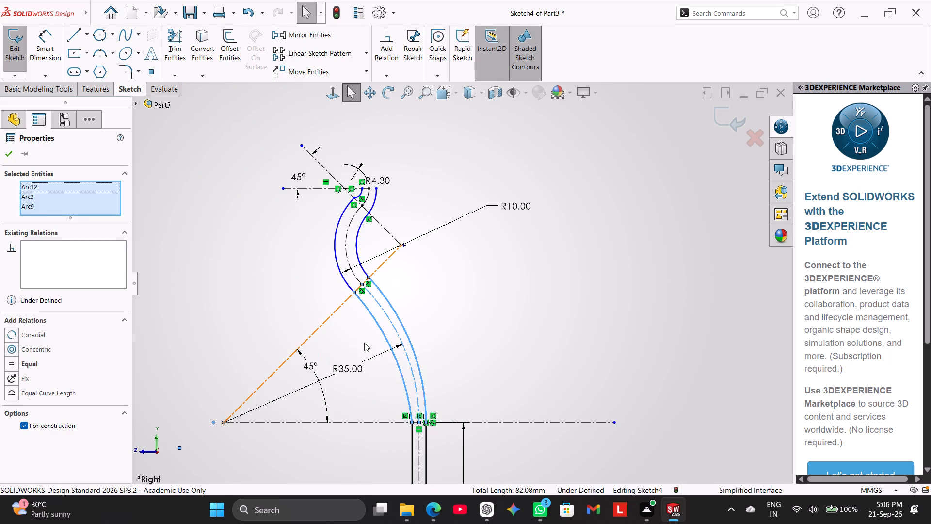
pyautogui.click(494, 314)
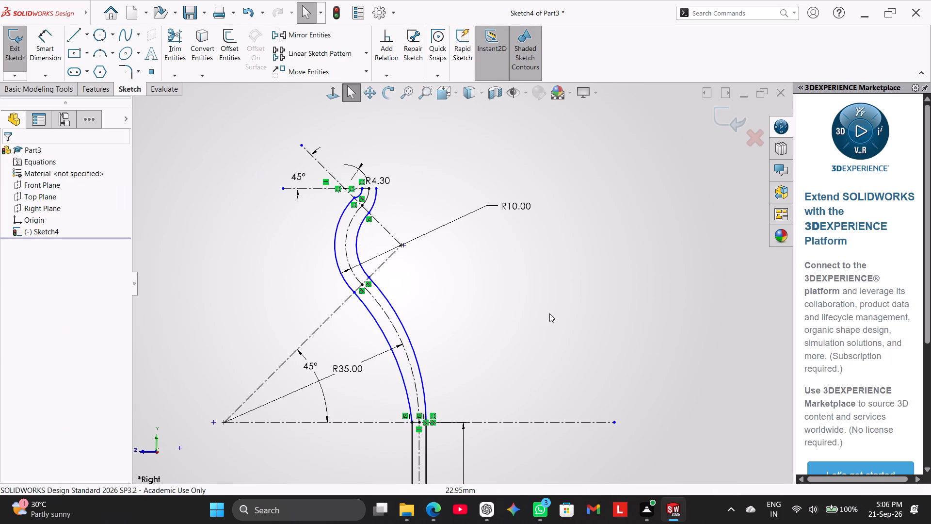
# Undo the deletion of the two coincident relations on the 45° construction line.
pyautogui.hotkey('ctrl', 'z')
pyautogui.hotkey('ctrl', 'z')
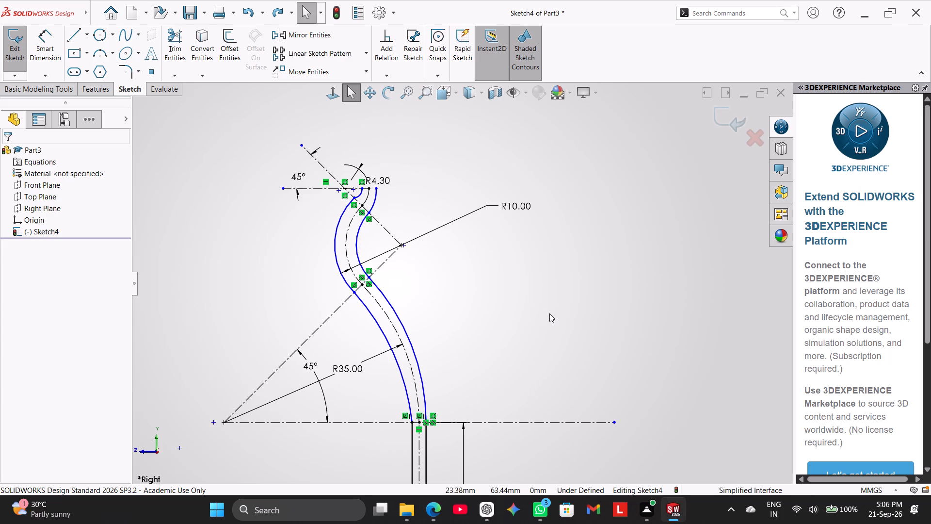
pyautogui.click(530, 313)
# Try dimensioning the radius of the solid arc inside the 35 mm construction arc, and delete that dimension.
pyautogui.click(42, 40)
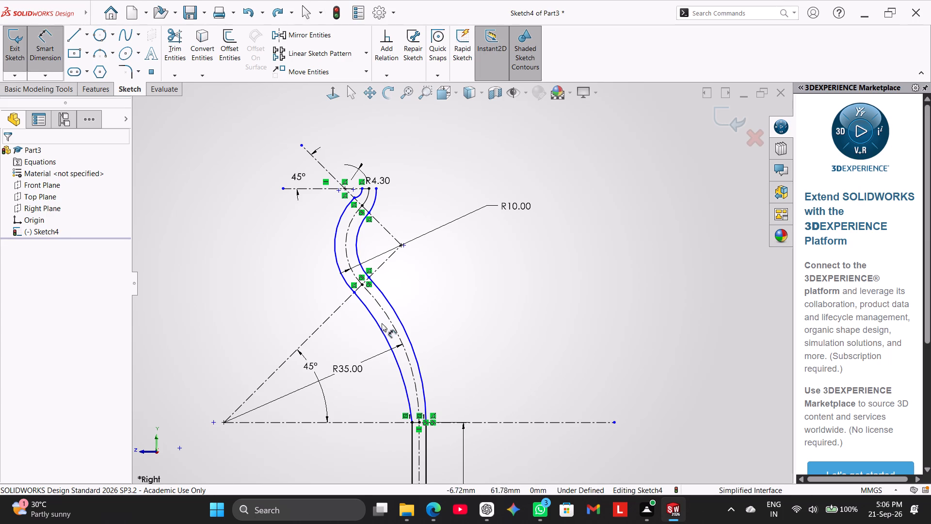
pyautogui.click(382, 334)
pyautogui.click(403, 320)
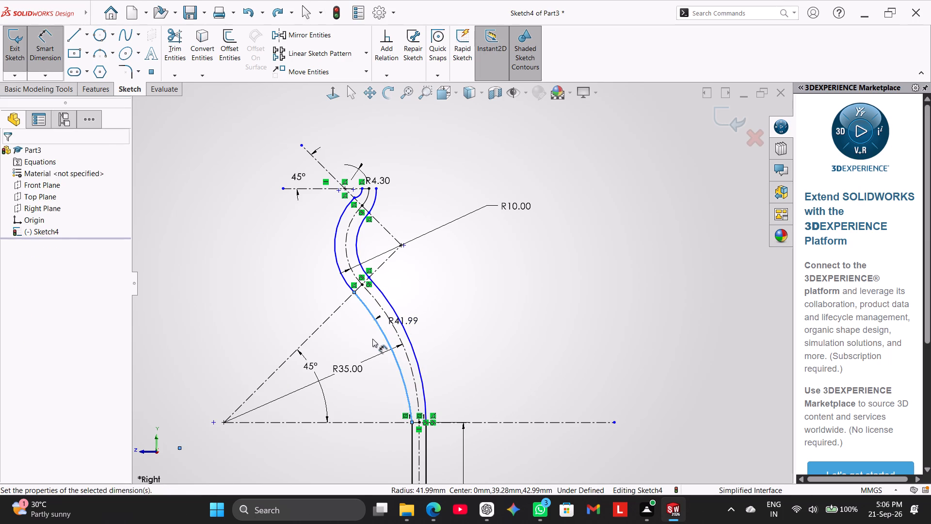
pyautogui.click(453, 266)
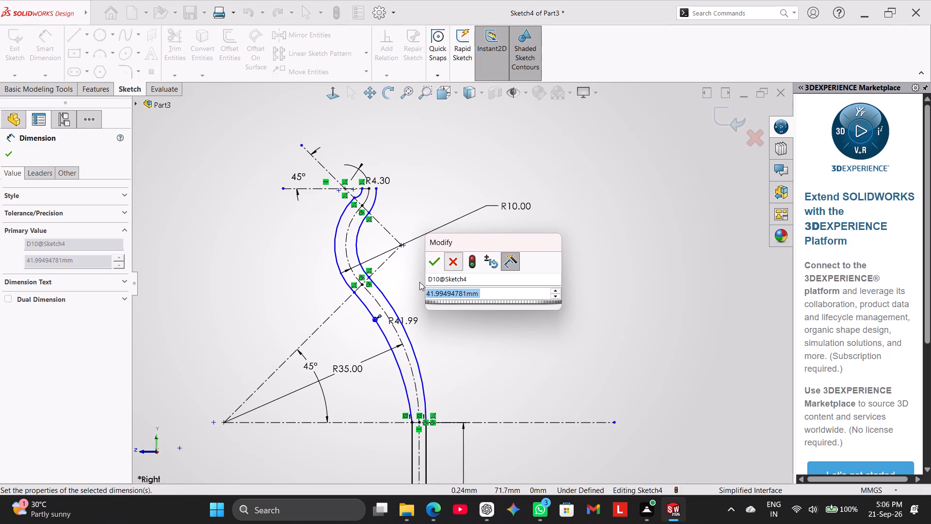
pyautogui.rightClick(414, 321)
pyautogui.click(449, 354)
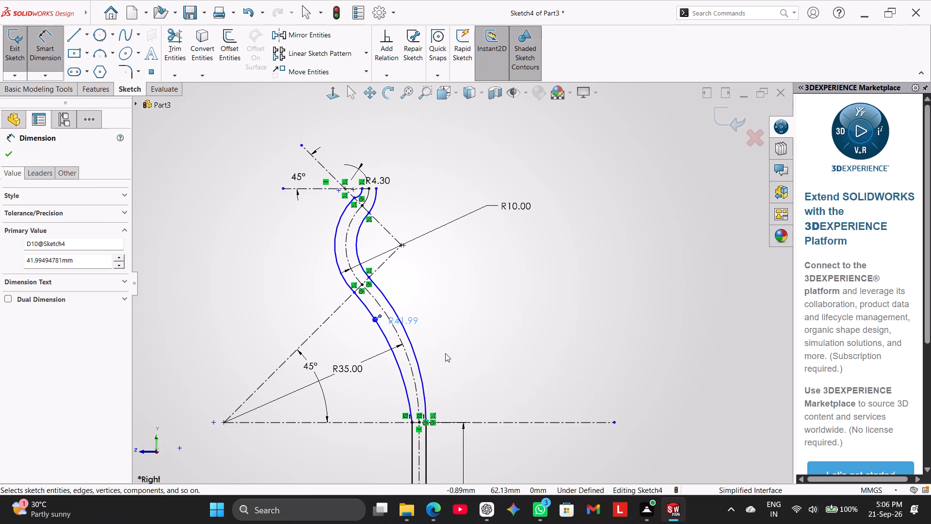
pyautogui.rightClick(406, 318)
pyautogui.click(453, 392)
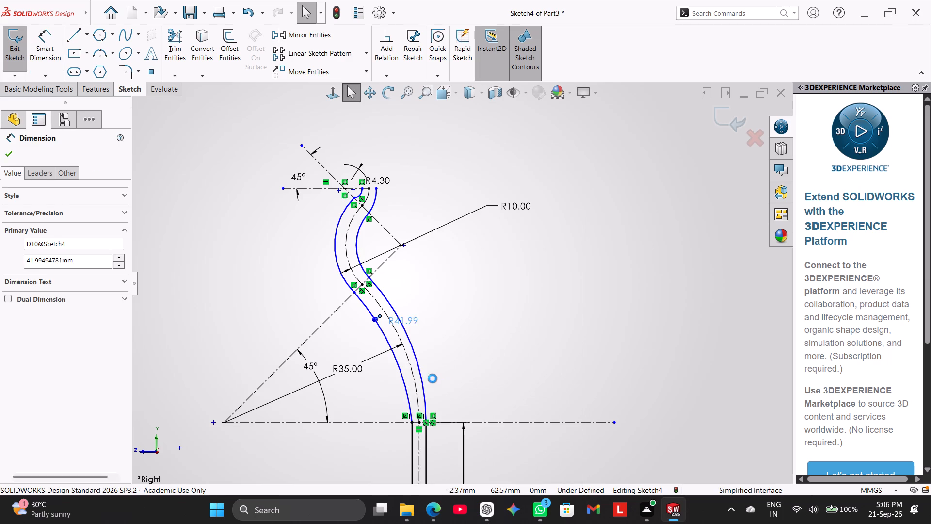
# Trim both pieces of the 12 mm circle's top that lie between the two solid vertical lines, using Trim to closest.
pyautogui.scroll(2, 307, 302)
pyautogui.scroll(2, 526, 432)
pyautogui.scroll(-4, 496, 418)
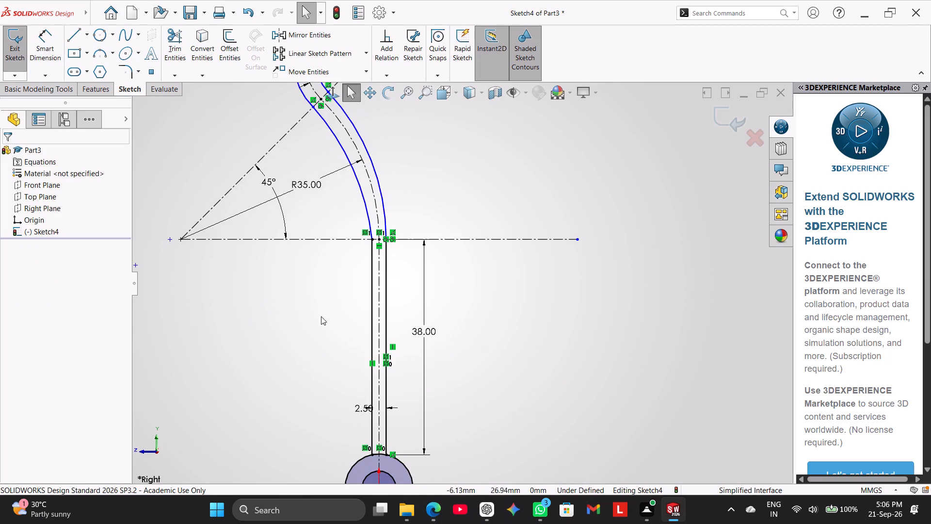
pyautogui.scroll(-1, 289, 268)
pyautogui.moveTo(172, 42); pyautogui.dragTo(177, 47)
pyautogui.scroll(-4, 516, 450)
pyautogui.scroll(4, 415, 455)
pyautogui.scroll(-2, 395, 445)
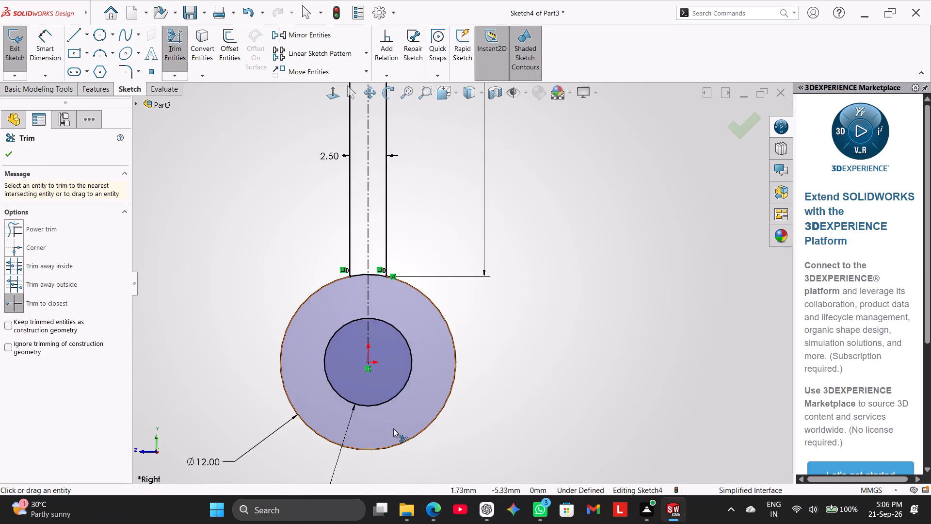
pyautogui.scroll(-4, 393, 428)
pyautogui.click(381, 255)
pyautogui.click(359, 255)
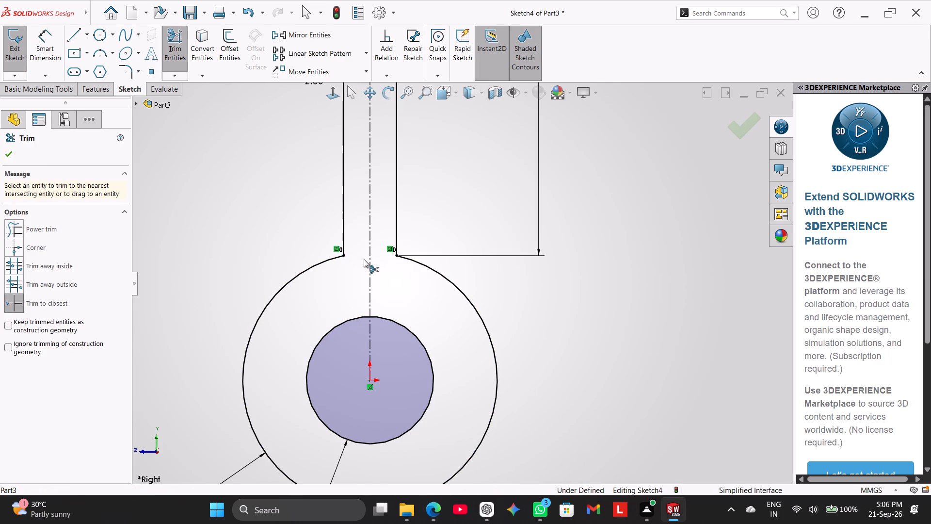
pyautogui.scroll(11, 544, 322)
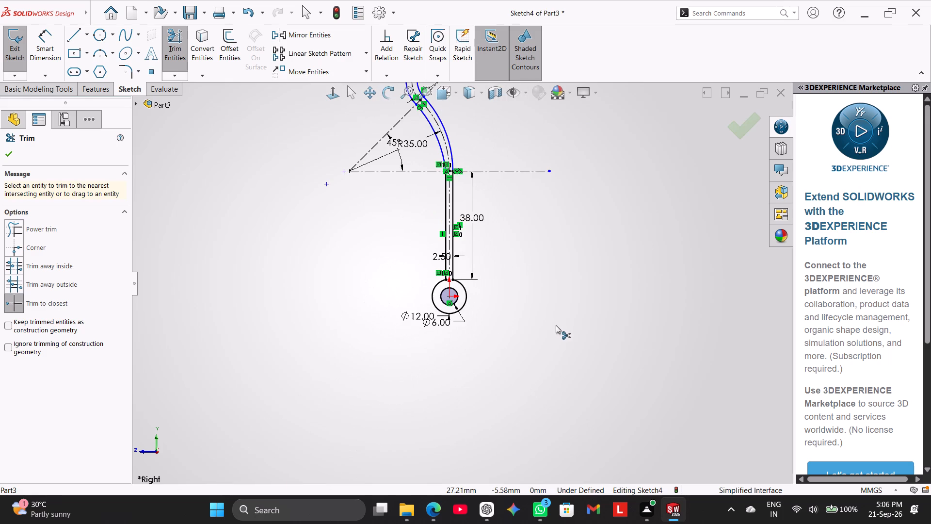
pyautogui.rightClick(592, 242)
pyautogui.click(628, 271)
pyautogui.scroll(2, 564, 236)
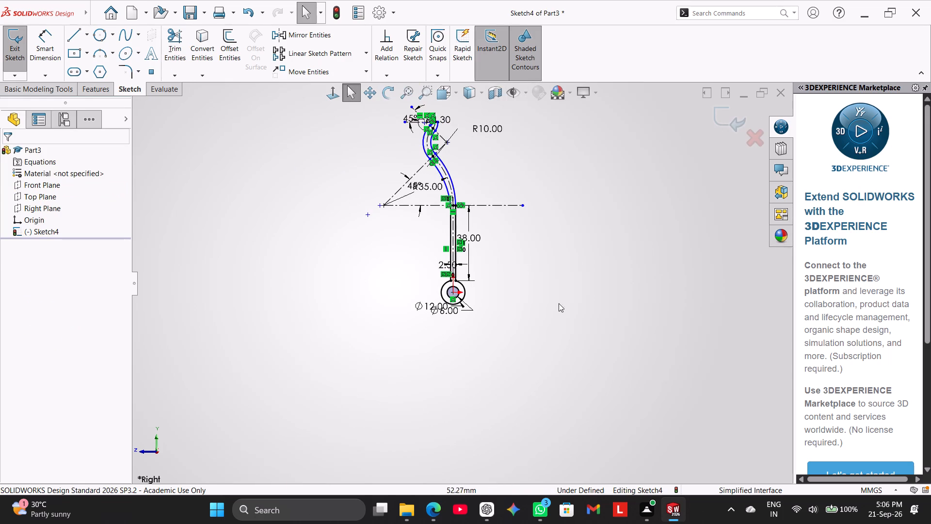
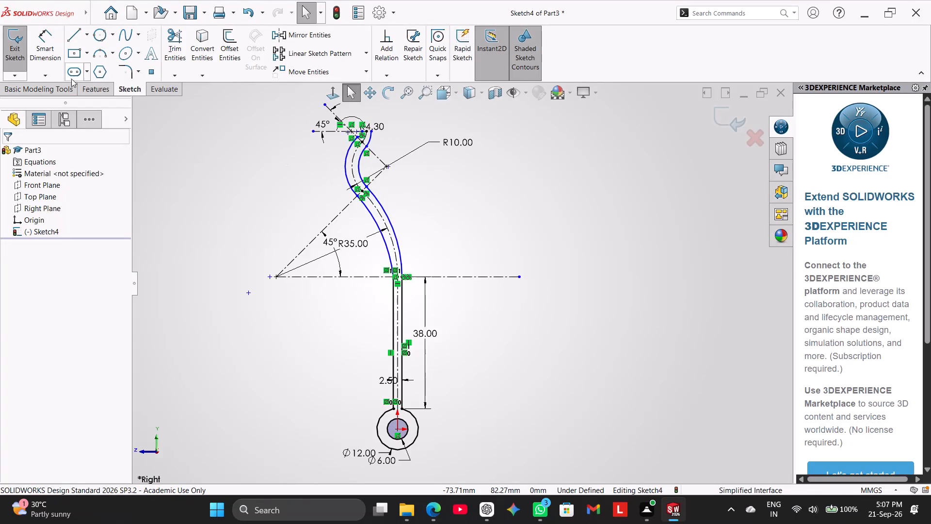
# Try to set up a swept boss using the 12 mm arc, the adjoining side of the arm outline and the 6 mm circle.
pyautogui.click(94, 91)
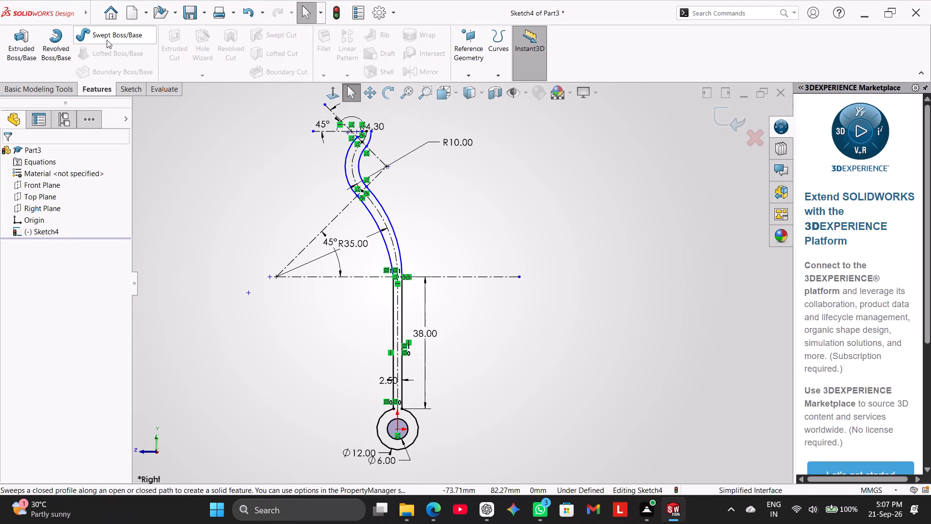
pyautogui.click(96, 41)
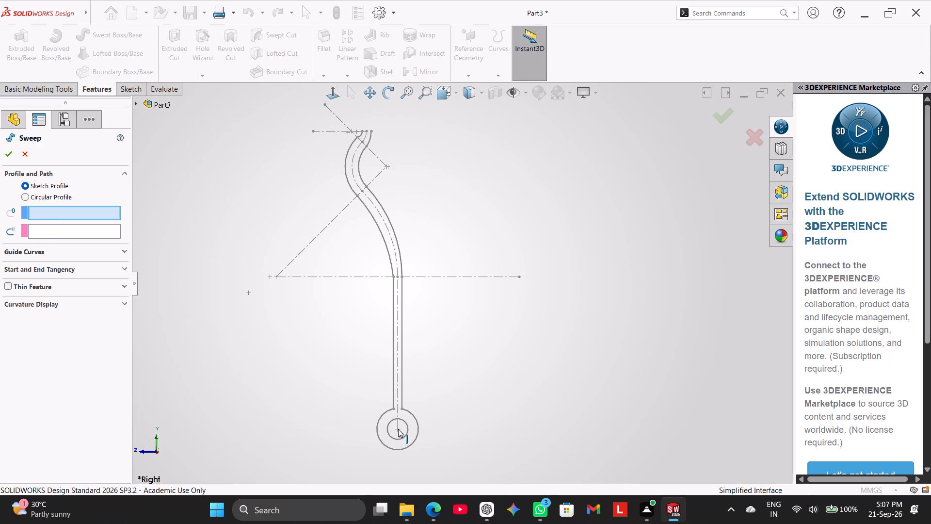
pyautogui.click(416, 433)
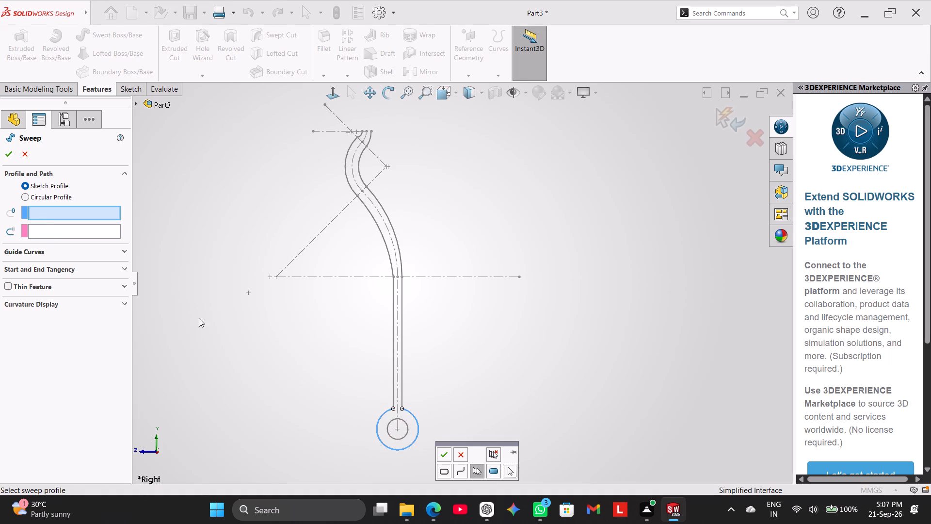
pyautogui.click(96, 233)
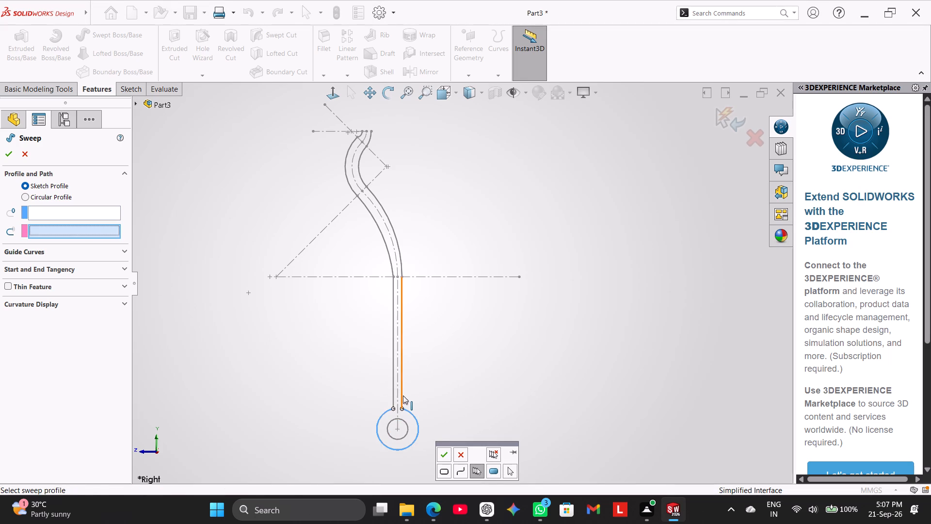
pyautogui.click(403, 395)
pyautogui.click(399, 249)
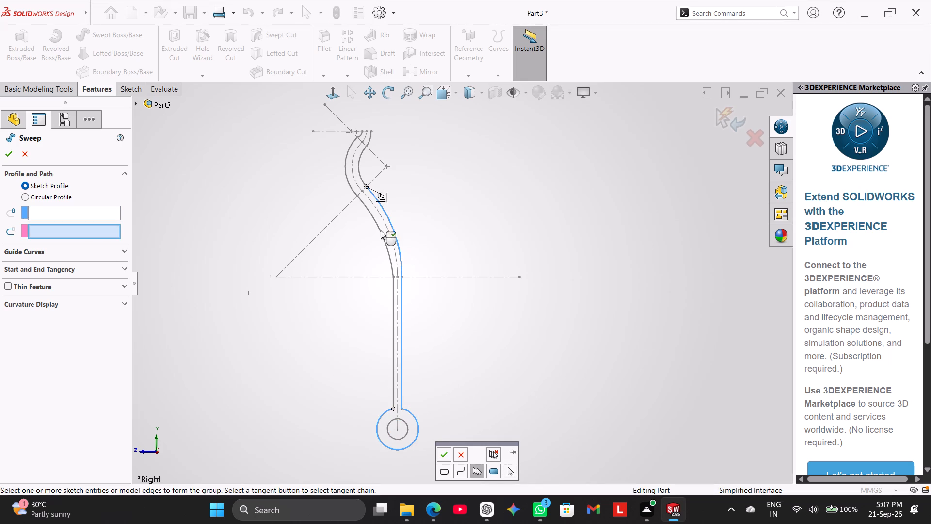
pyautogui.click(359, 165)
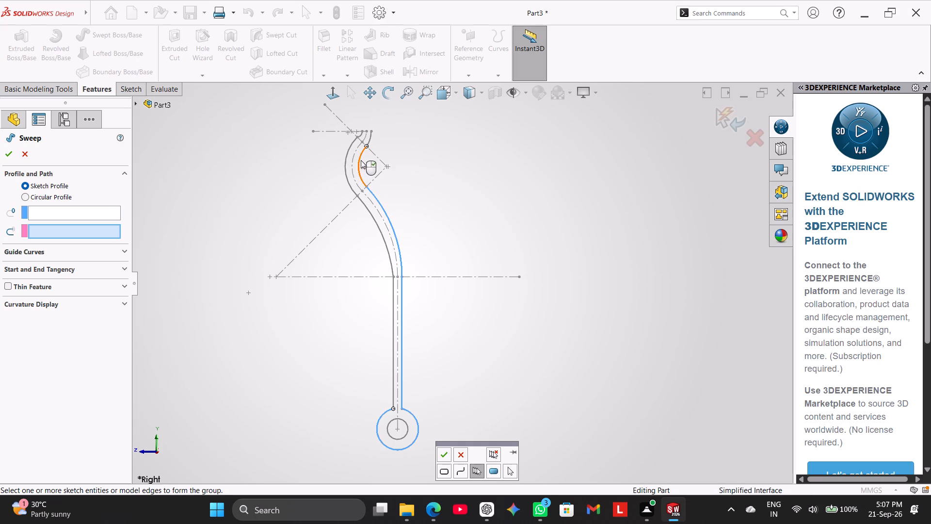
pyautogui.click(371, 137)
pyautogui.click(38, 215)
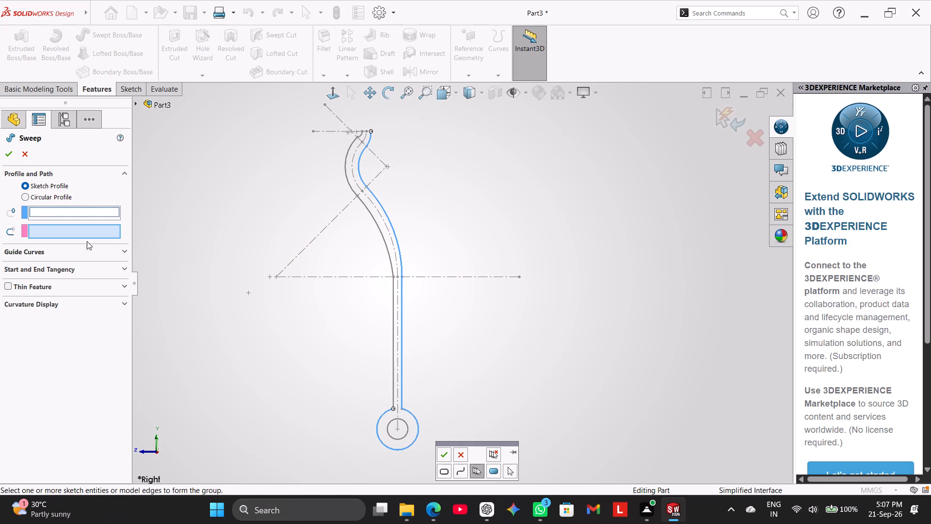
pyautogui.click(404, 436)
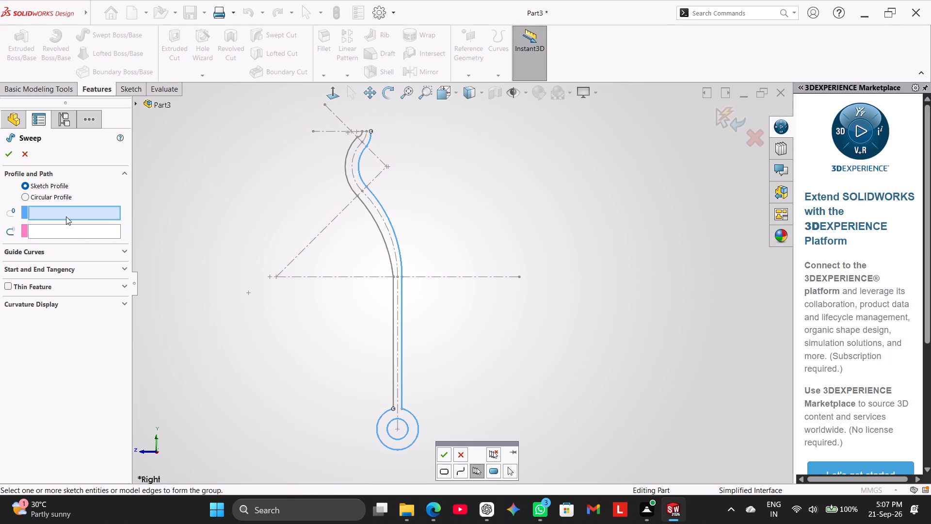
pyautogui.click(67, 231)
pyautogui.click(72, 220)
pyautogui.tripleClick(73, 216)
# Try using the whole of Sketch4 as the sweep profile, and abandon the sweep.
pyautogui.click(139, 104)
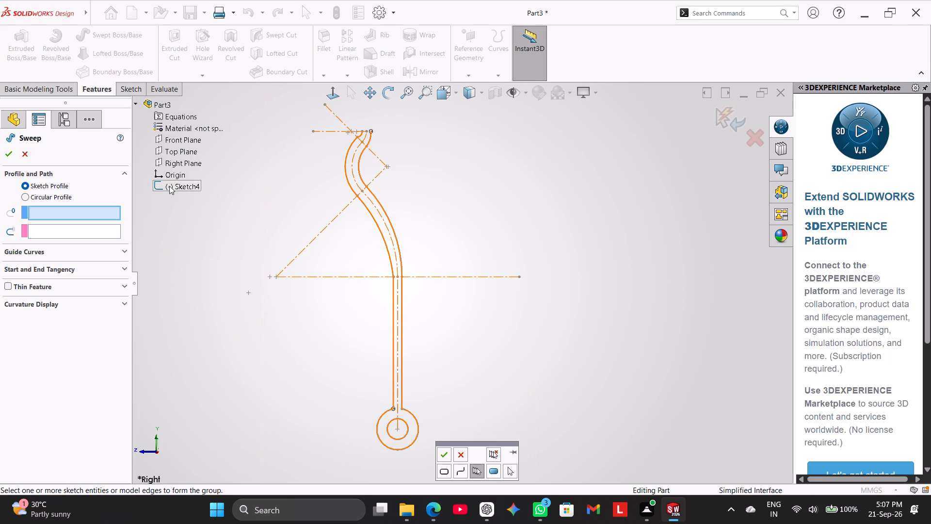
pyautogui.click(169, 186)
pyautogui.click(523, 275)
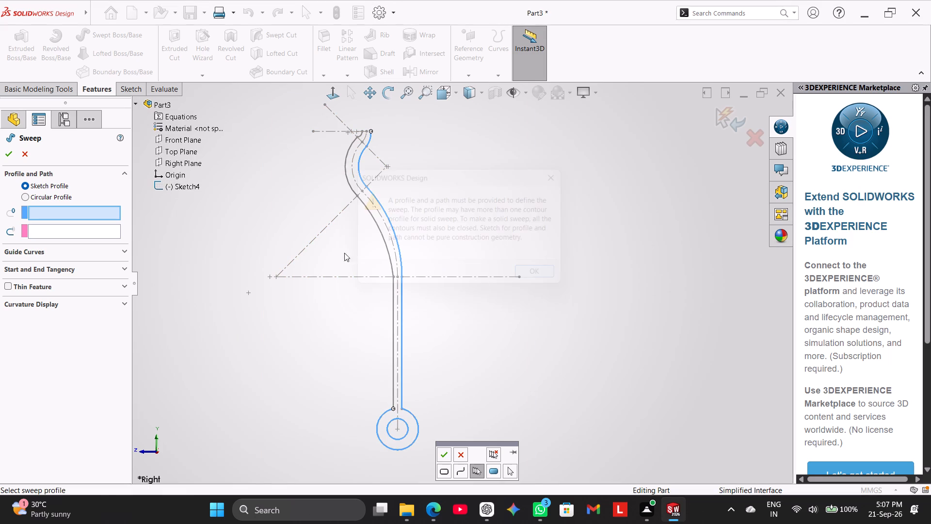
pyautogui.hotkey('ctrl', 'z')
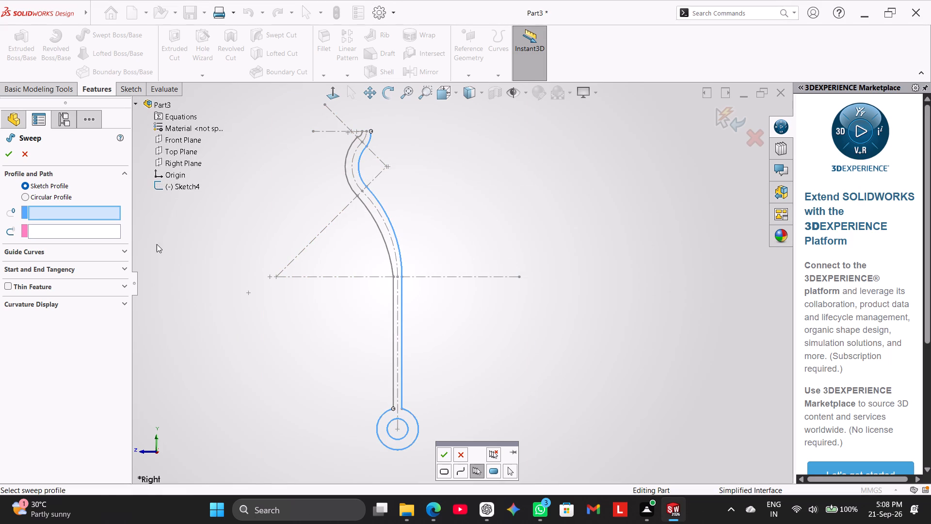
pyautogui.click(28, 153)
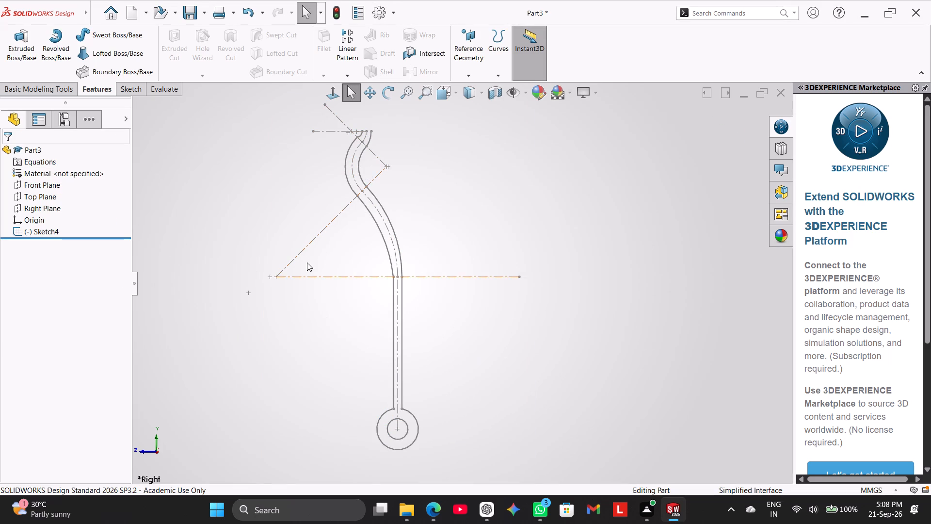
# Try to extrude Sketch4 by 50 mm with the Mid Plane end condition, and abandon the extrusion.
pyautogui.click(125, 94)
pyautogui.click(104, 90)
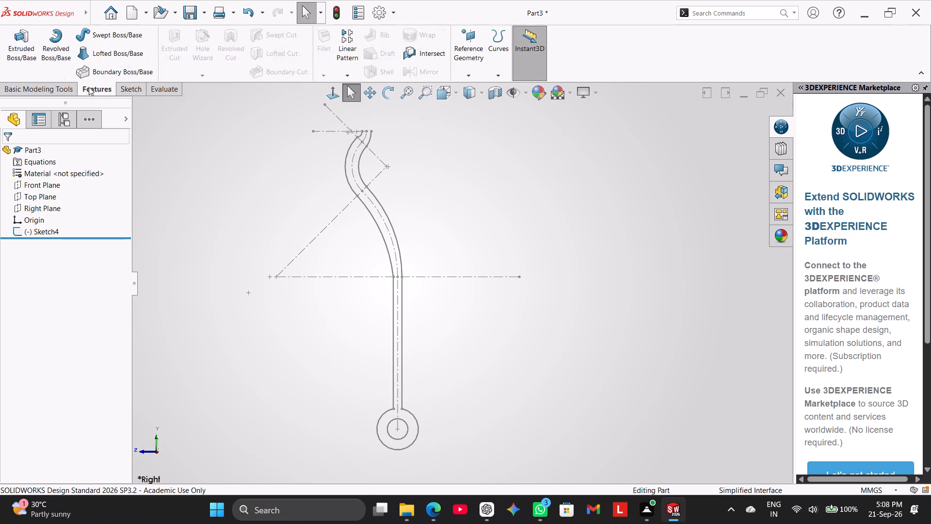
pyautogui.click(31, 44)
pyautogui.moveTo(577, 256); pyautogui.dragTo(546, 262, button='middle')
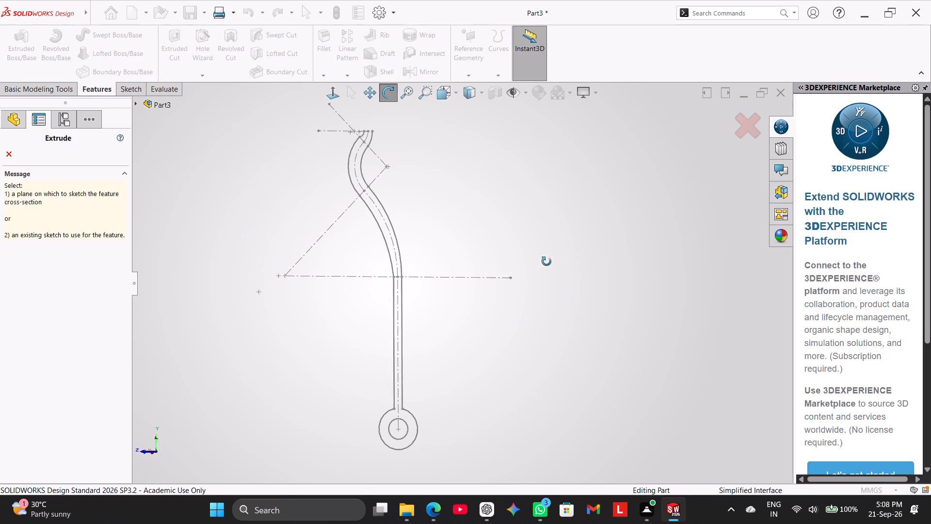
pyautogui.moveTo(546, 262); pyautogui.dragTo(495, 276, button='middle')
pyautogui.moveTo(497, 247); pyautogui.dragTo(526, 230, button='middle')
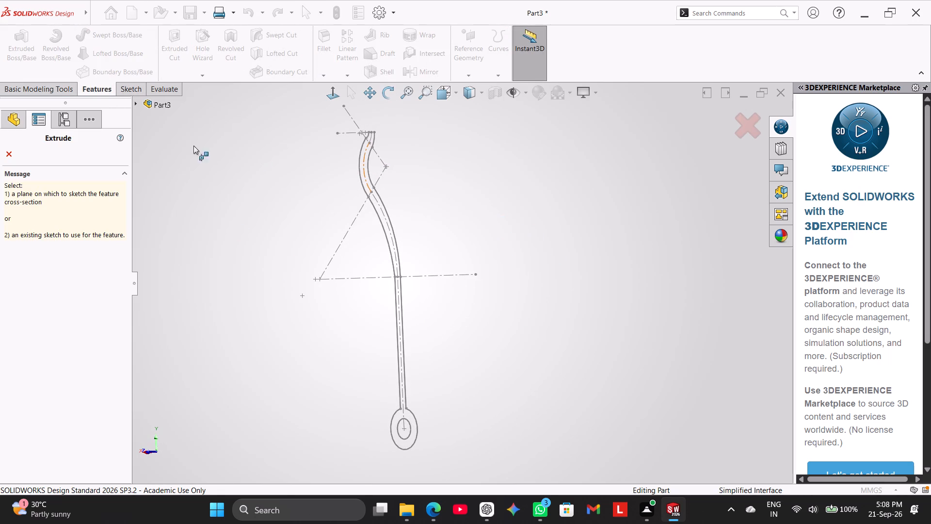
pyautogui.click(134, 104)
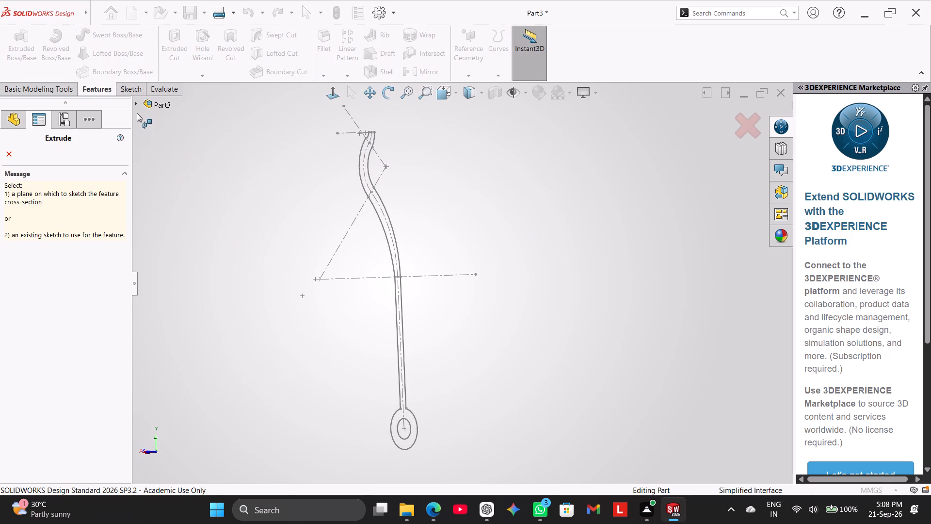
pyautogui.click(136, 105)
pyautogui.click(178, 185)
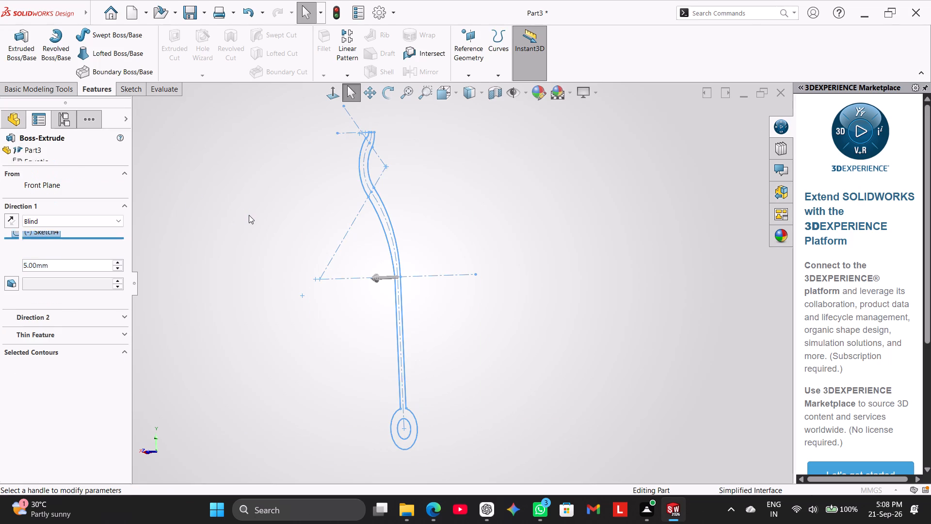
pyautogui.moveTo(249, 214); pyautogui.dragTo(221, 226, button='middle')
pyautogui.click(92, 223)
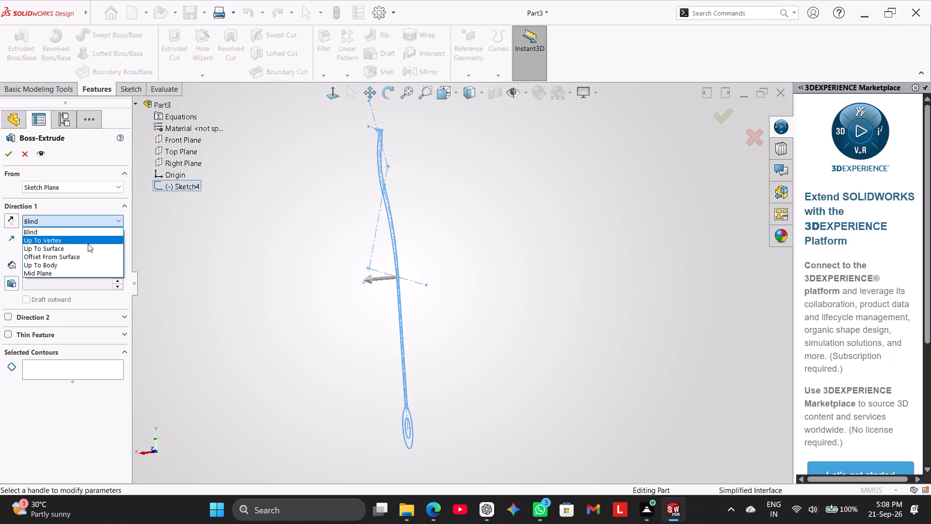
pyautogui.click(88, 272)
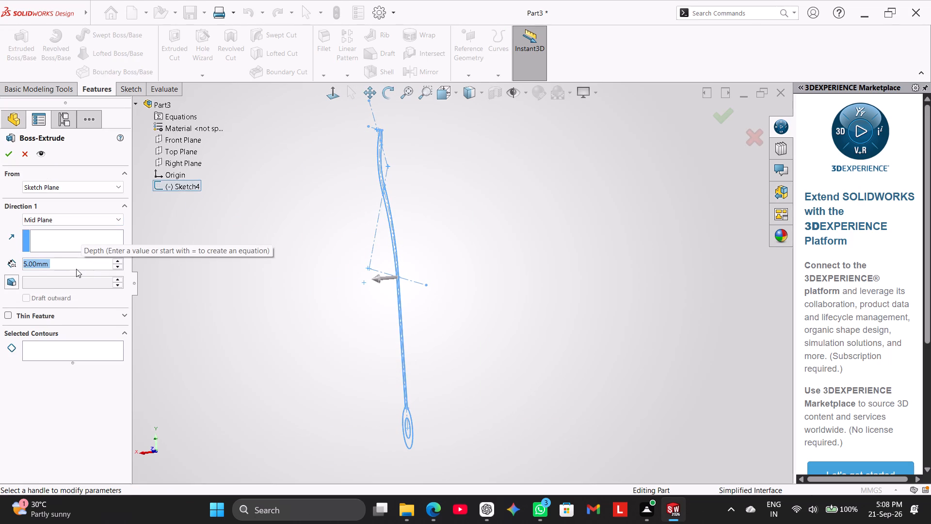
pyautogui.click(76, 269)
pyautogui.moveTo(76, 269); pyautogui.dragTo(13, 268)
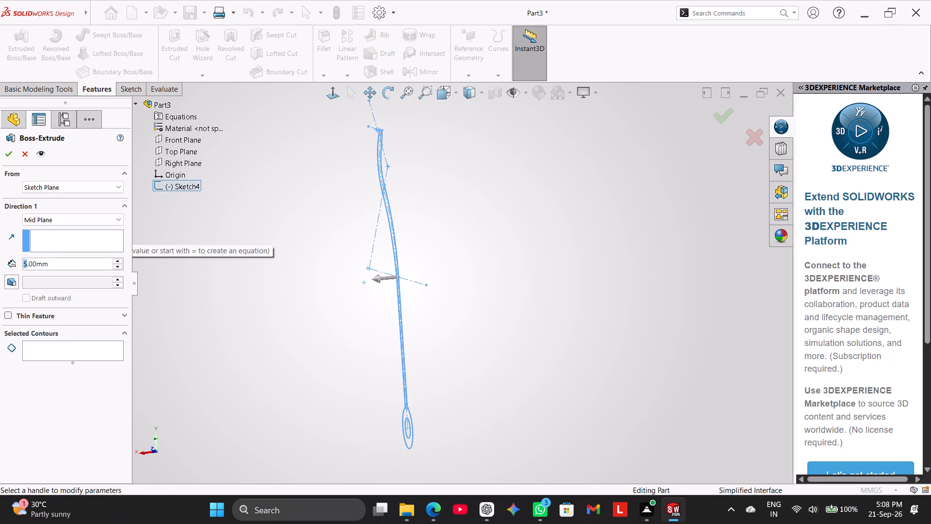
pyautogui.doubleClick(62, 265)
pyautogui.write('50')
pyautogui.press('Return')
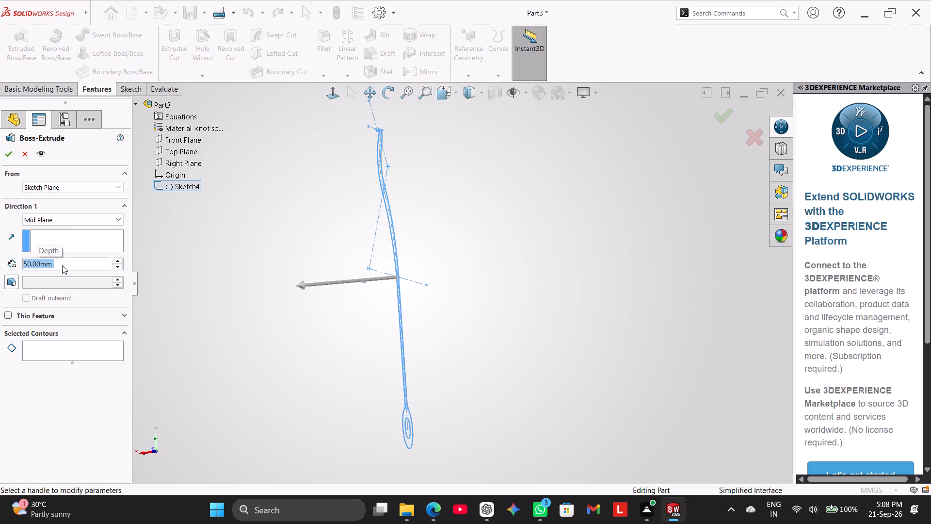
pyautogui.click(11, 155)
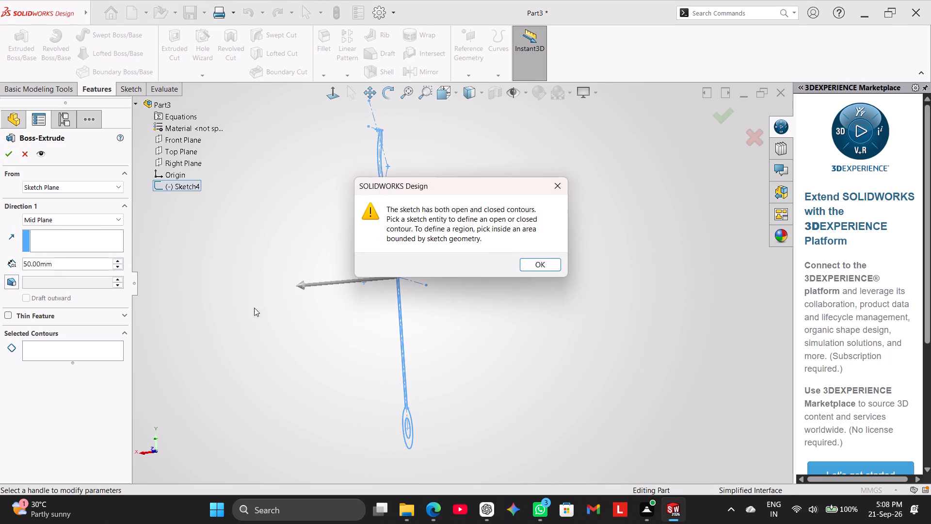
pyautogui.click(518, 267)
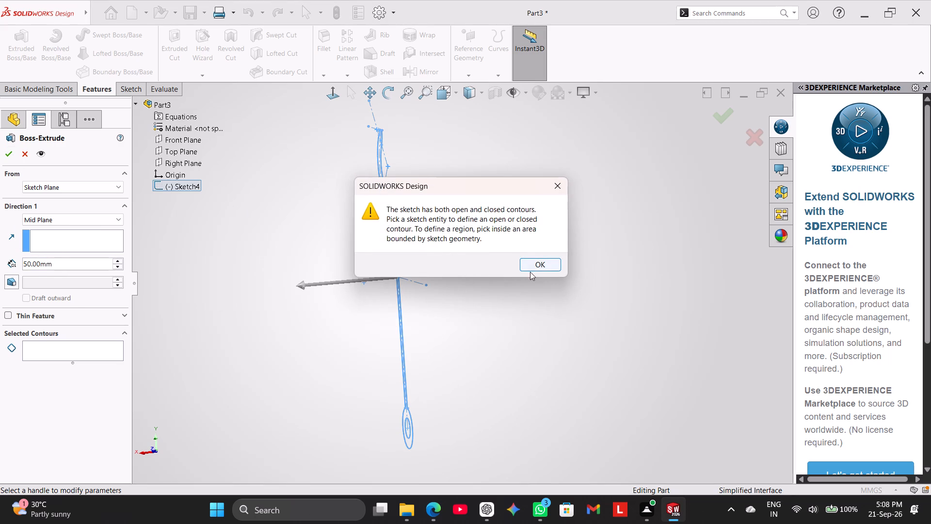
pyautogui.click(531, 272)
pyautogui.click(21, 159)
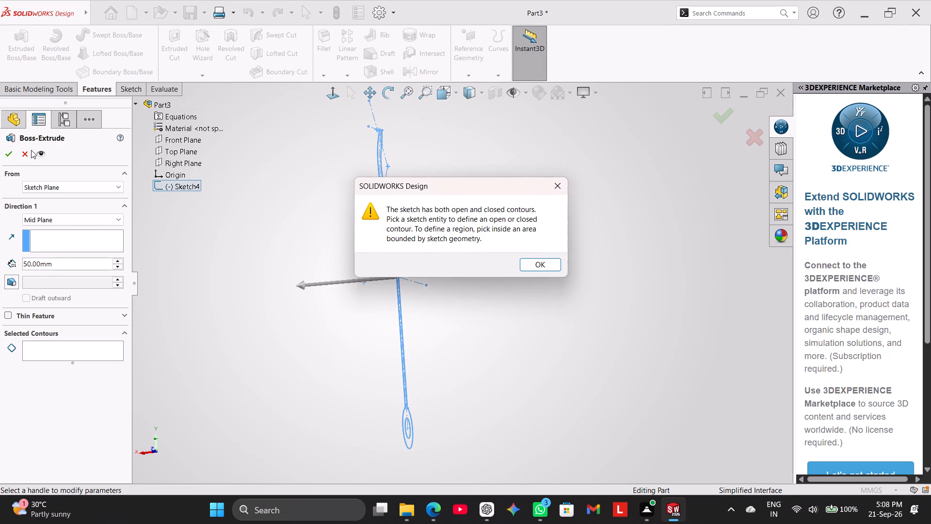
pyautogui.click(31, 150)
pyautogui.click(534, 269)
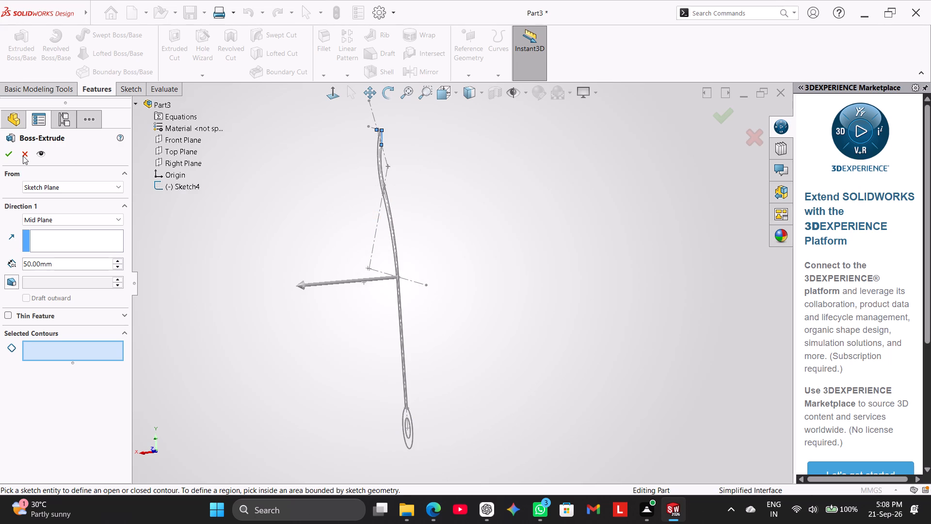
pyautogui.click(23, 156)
# Reopen Sketch4 and close the arm outline's open top end with a horizontal line about 2.56 mm long between the two arc endpoints.
pyautogui.click(132, 91)
pyautogui.scroll(-4, 369, 186)
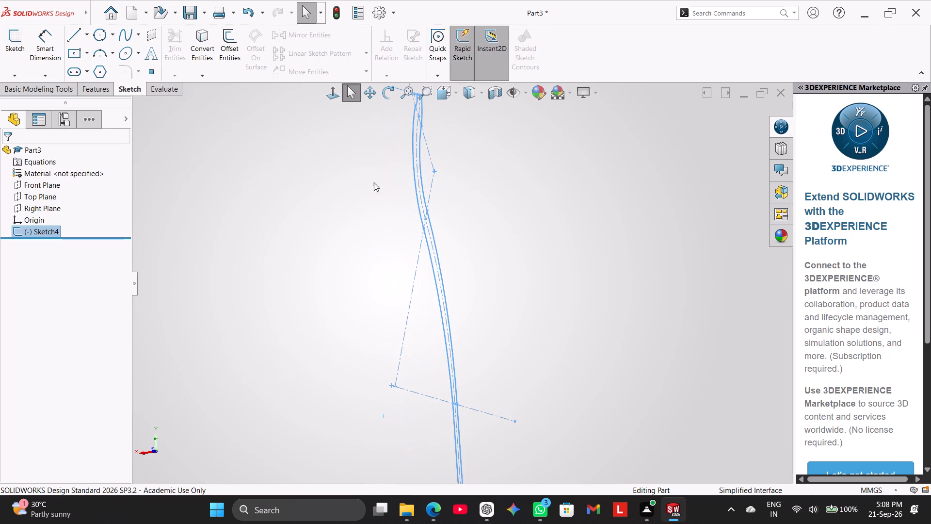
pyautogui.moveTo(380, 175); pyautogui.dragTo(401, 188, button='middle')
pyautogui.click(328, 93)
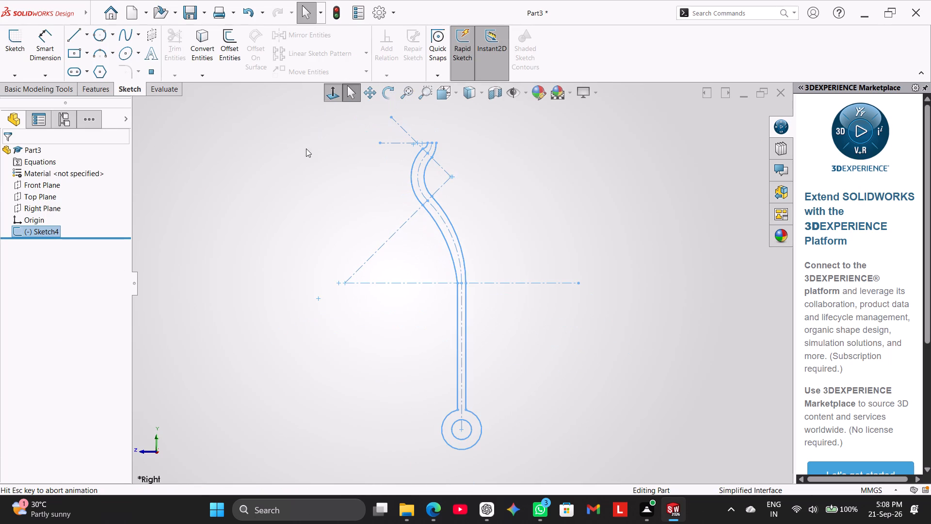
pyautogui.doubleClick(412, 193)
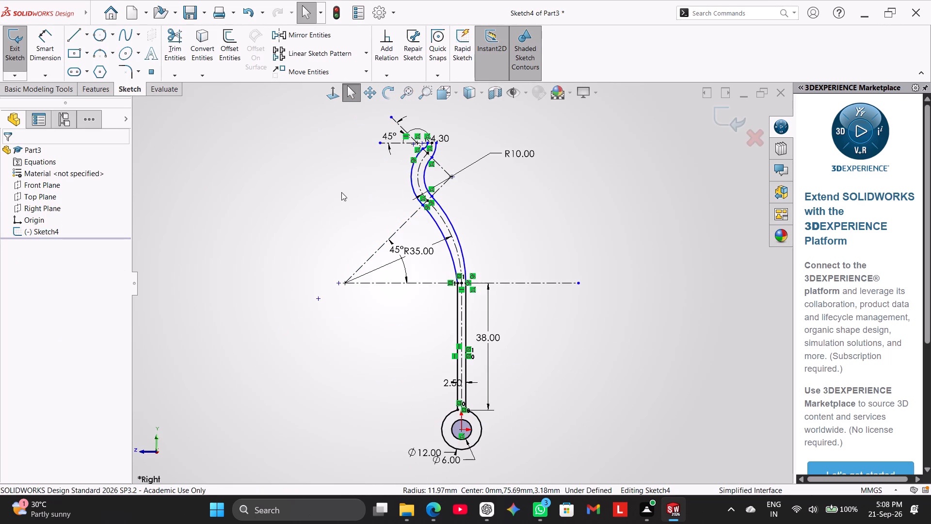
pyautogui.scroll(-9, 453, 155)
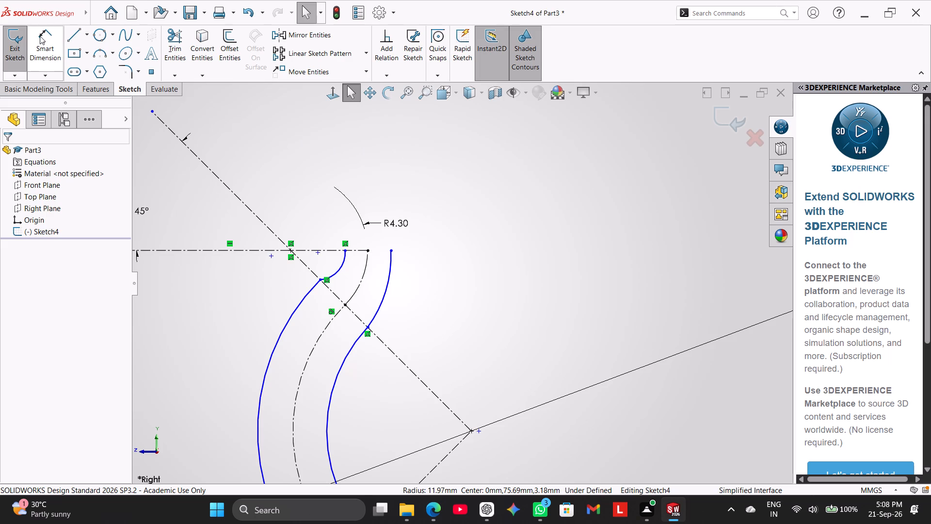
pyautogui.click(70, 35)
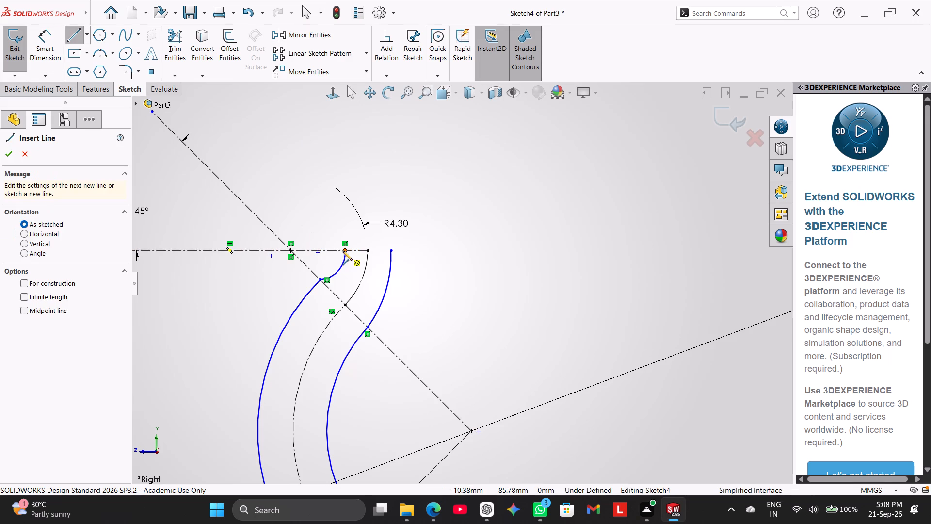
pyautogui.click(343, 251)
pyautogui.click(389, 253)
pyautogui.rightClick(429, 247)
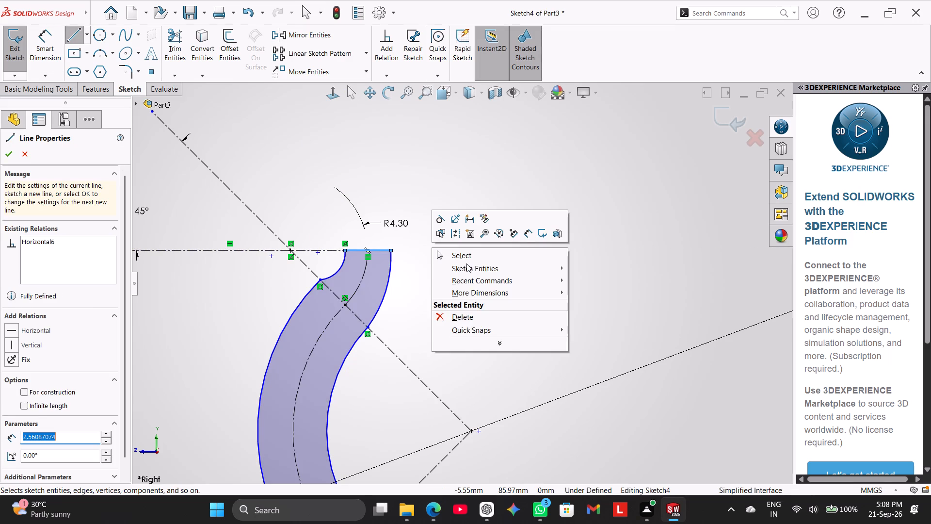
pyautogui.click(462, 254)
# Extrude the closed arm sketch as a boss 50 mm deep with the Mid Plane end condition.
pyautogui.scroll(10, 425, 305)
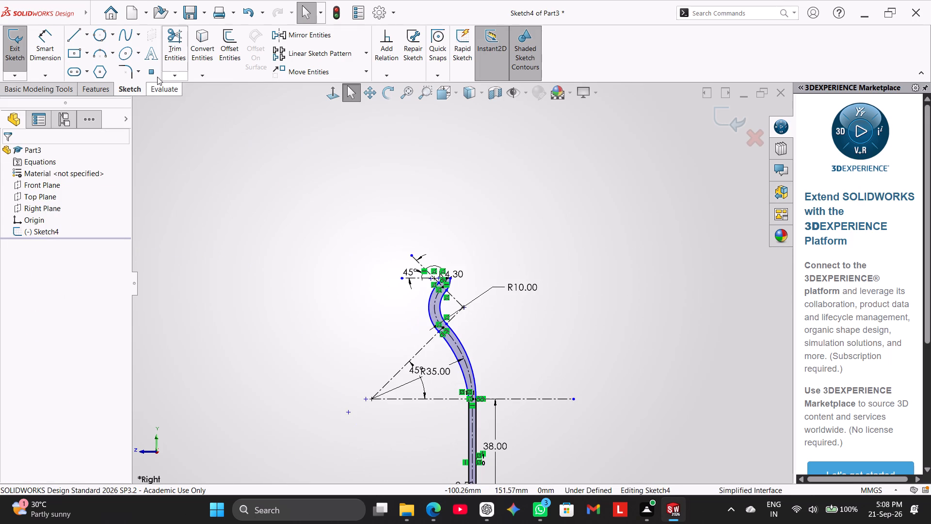
pyautogui.click(97, 91)
pyautogui.click(20, 49)
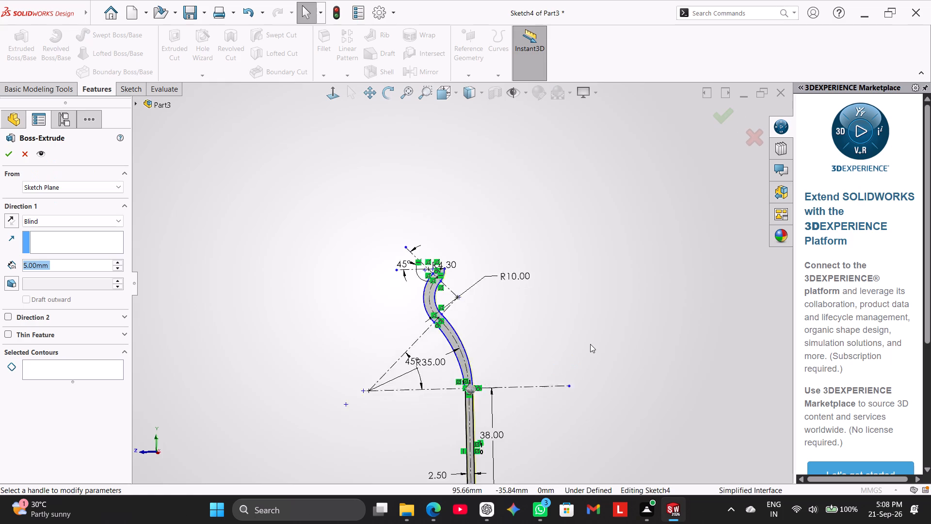
pyautogui.click(69, 221)
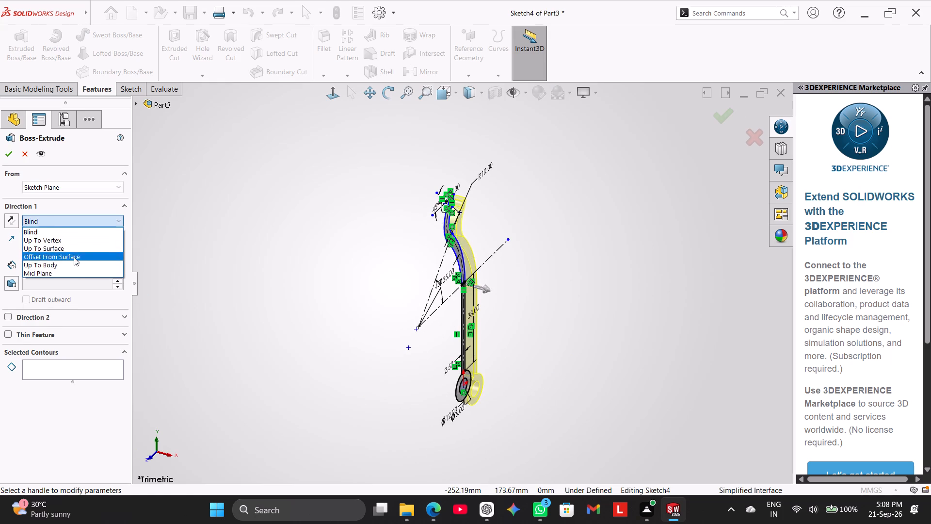
pyautogui.click(74, 276)
pyautogui.click(62, 265)
pyautogui.moveTo(62, 265); pyautogui.dragTo(8, 262)
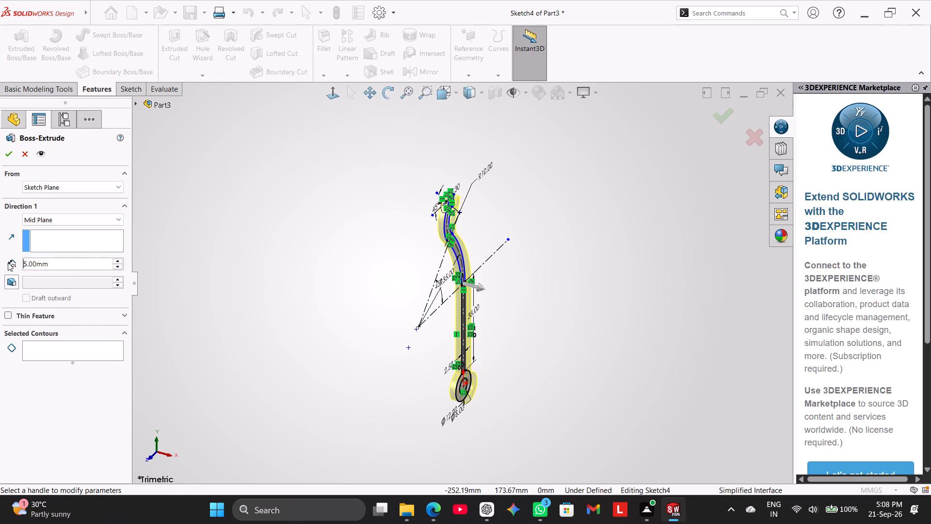
pyautogui.moveTo(8, 262); pyautogui.dragTo(67, 265)
pyautogui.write('50')
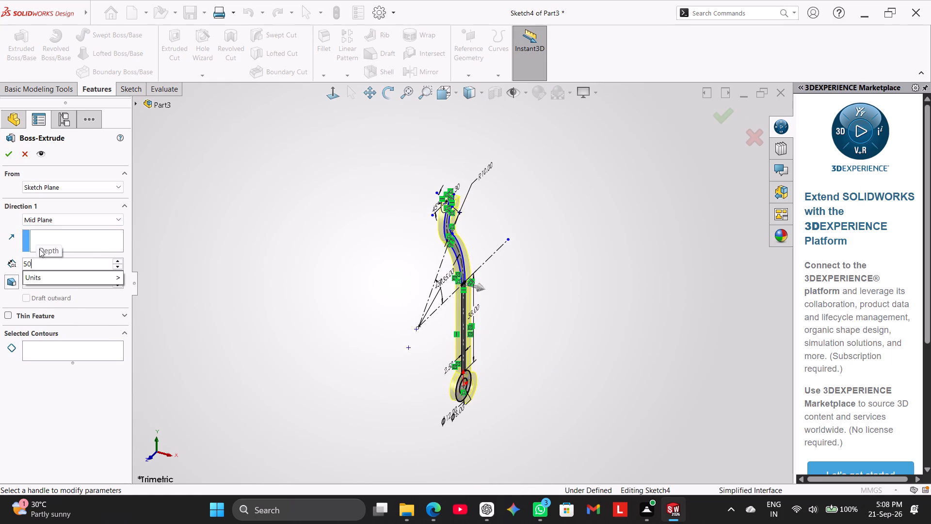
pyautogui.click(215, 256)
pyautogui.click(10, 154)
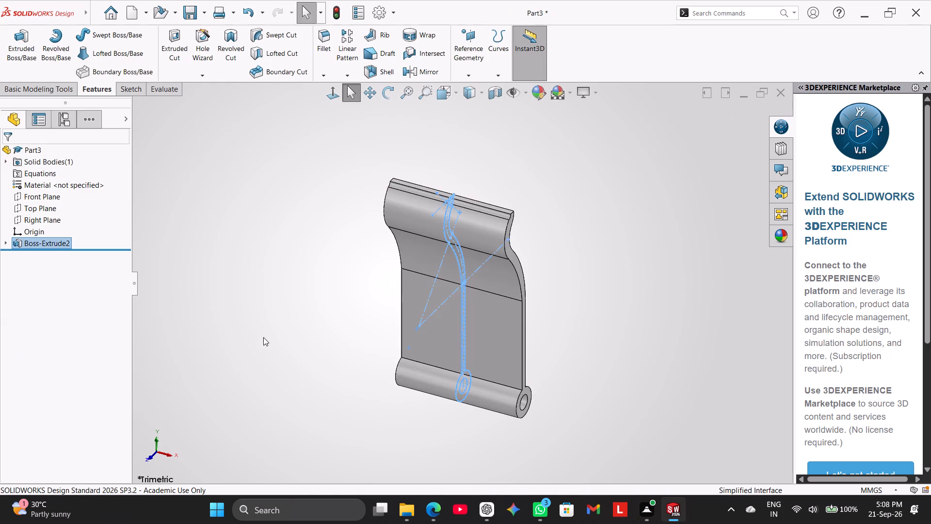
# Examine the extruded arm and its hollow barrel from several angles, including the isometric view.
pyautogui.moveTo(306, 359); pyautogui.dragTo(227, 328, button='middle')
pyautogui.moveTo(241, 321); pyautogui.dragTo(343, 238, button='right')
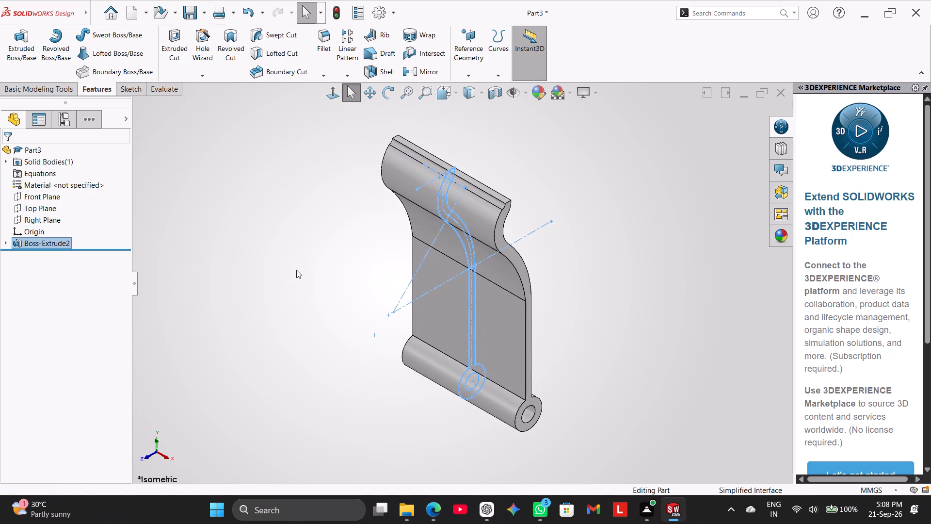
pyautogui.moveTo(251, 296); pyautogui.dragTo(291, 279, button='middle')
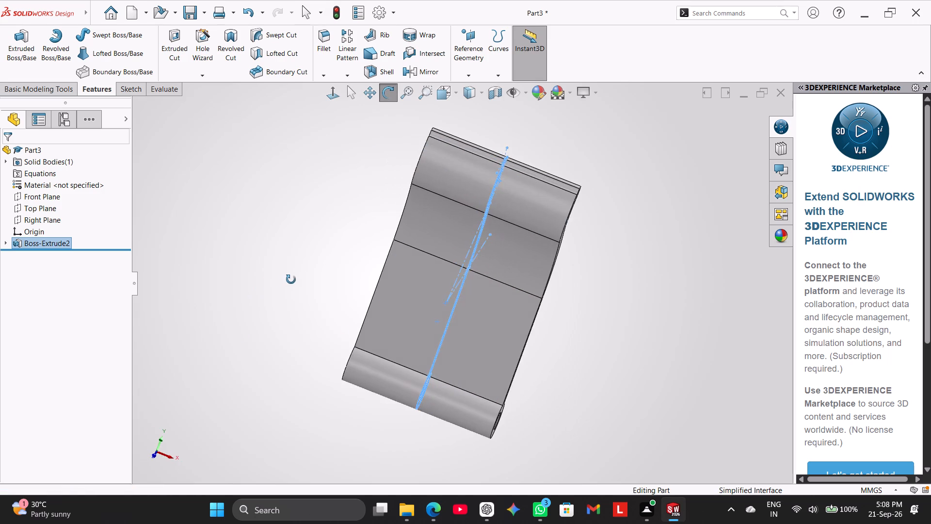
pyautogui.moveTo(291, 279); pyautogui.dragTo(169, 278, button='middle')
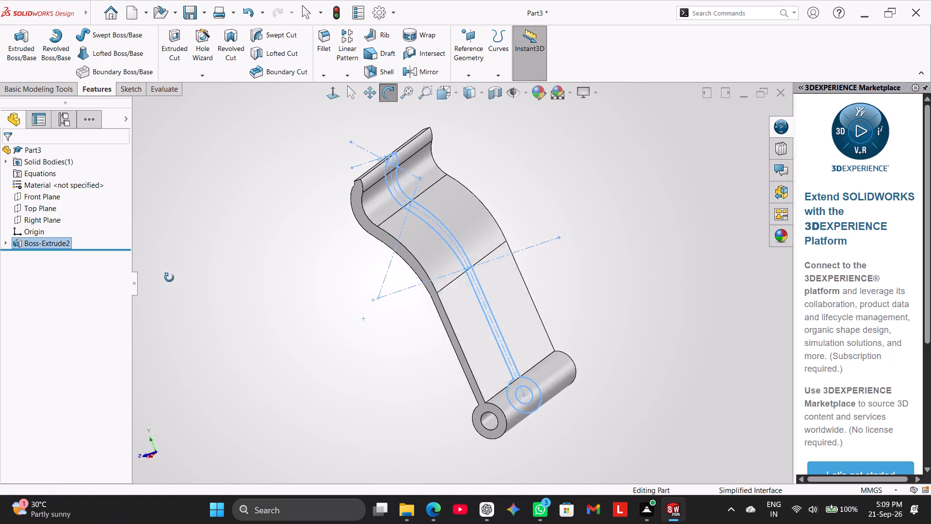
pyautogui.moveTo(169, 278); pyautogui.dragTo(264, 266, button='middle')
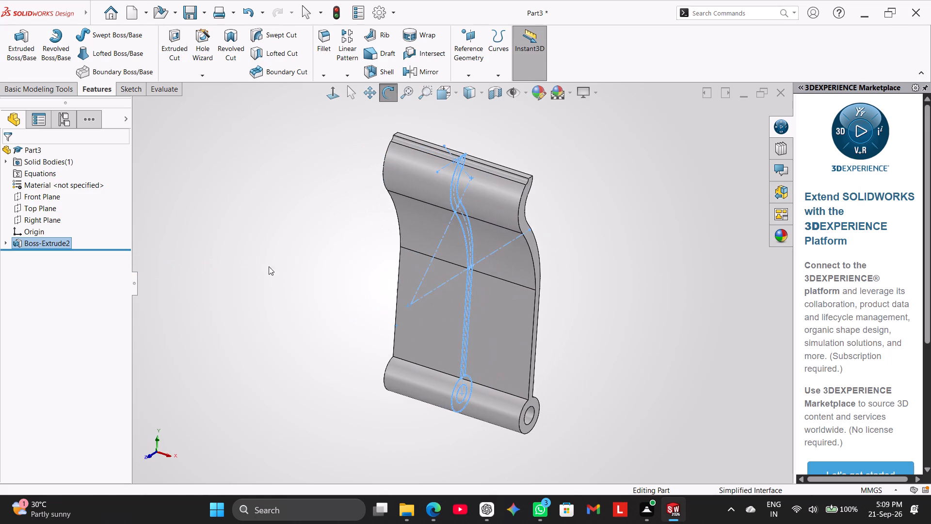
pyautogui.moveTo(204, 358); pyautogui.dragTo(299, 279, button='right')
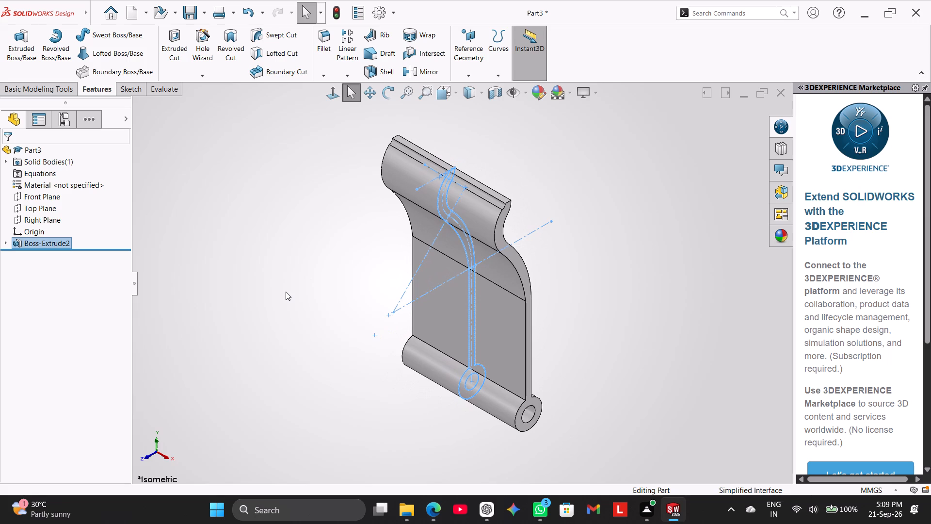
pyautogui.moveTo(293, 288); pyautogui.dragTo(343, 331, button='middle')
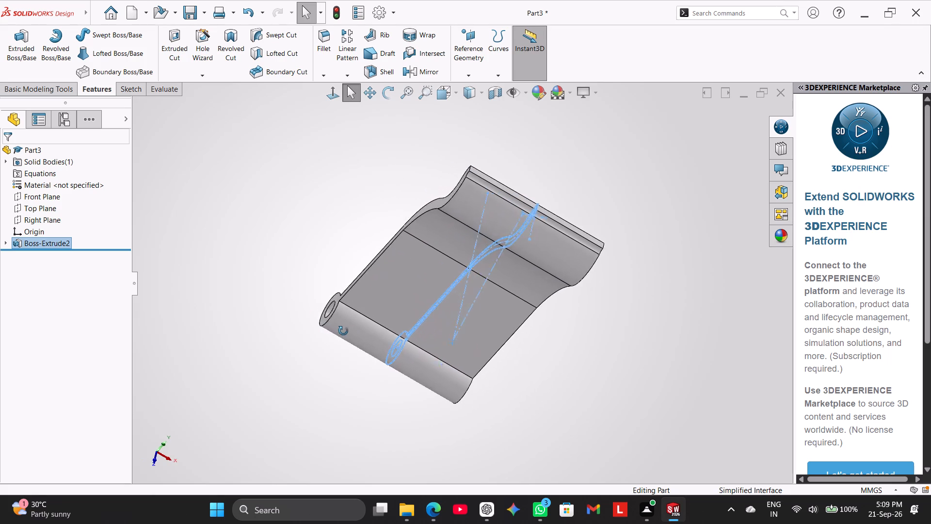
pyautogui.moveTo(343, 331); pyautogui.dragTo(177, 411, button='middle')
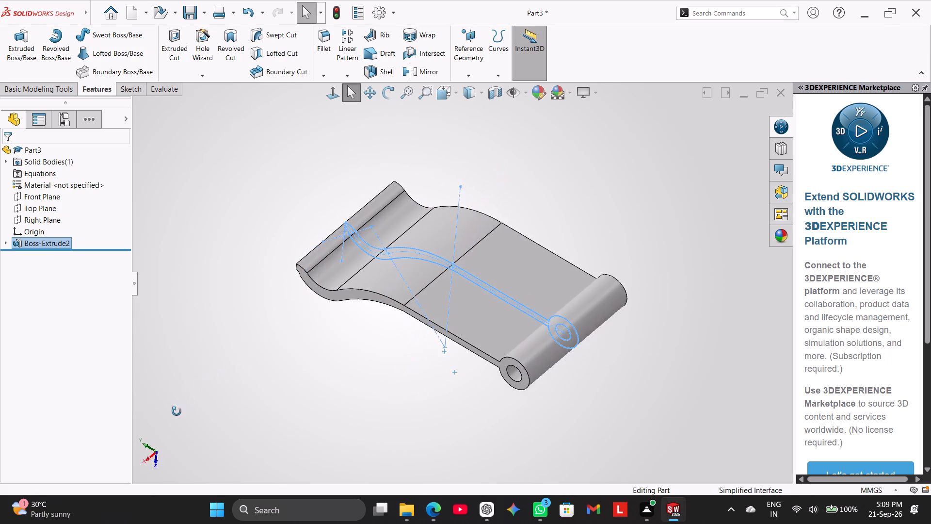
pyautogui.moveTo(177, 411); pyautogui.dragTo(239, 361, button='middle')
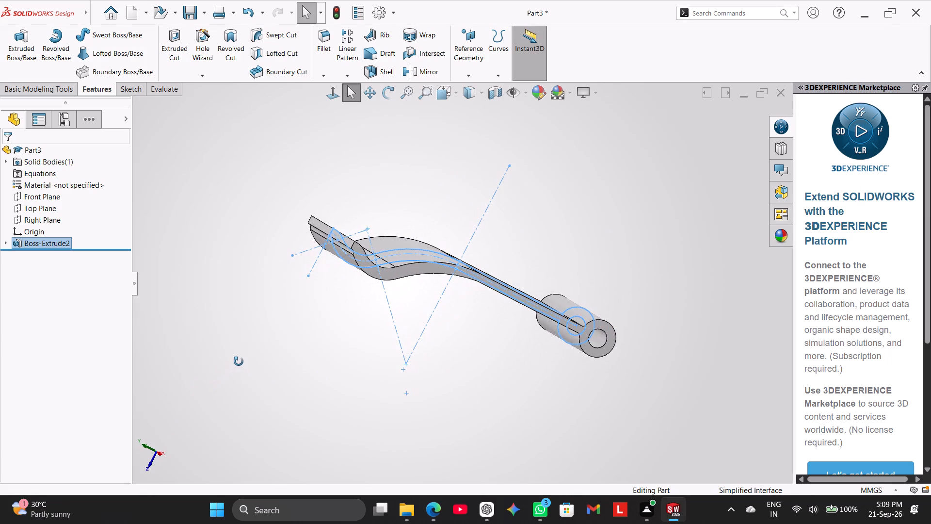
pyautogui.moveTo(239, 361); pyautogui.dragTo(269, 352, button='middle')
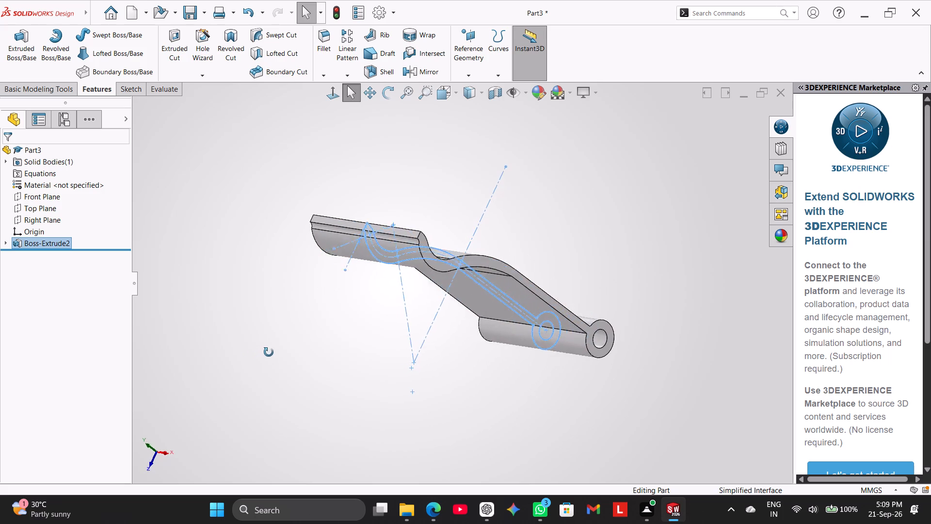
pyautogui.moveTo(269, 352); pyautogui.dragTo(340, 305, button='middle')
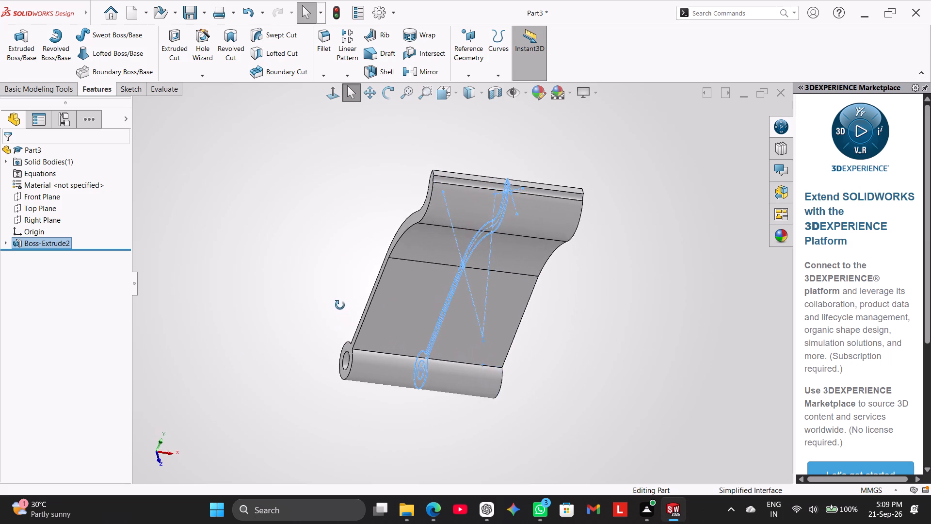
pyautogui.moveTo(340, 305); pyautogui.dragTo(323, 257, button='middle')
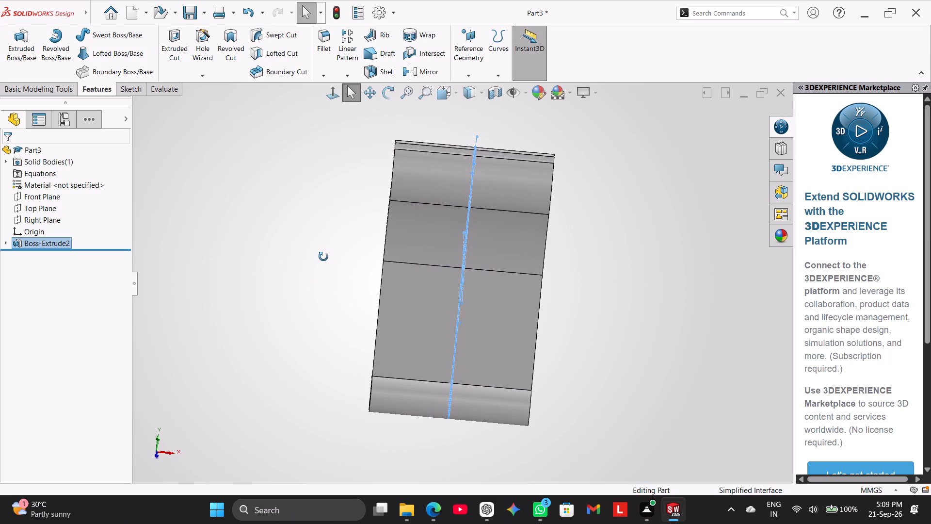
pyautogui.moveTo(323, 257); pyautogui.dragTo(324, 257, button='middle')
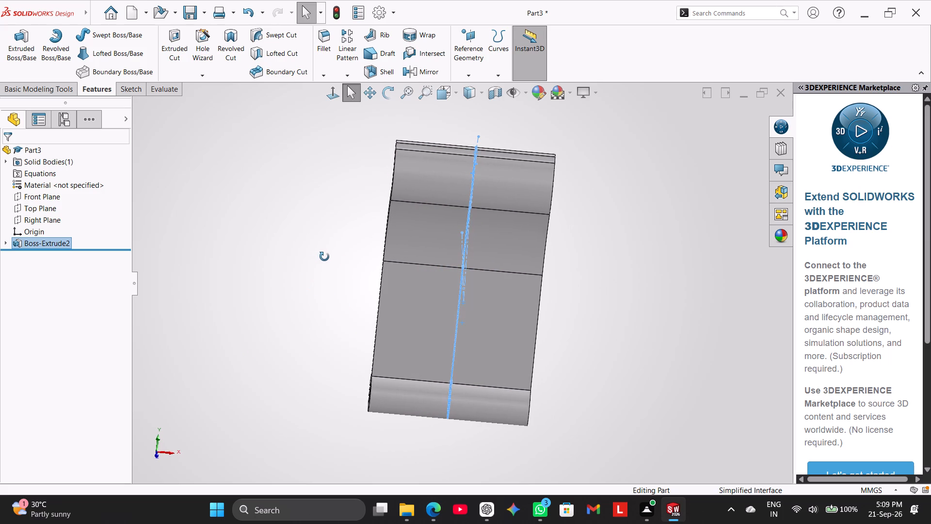
pyautogui.moveTo(324, 257); pyautogui.dragTo(324, 259, button='middle')
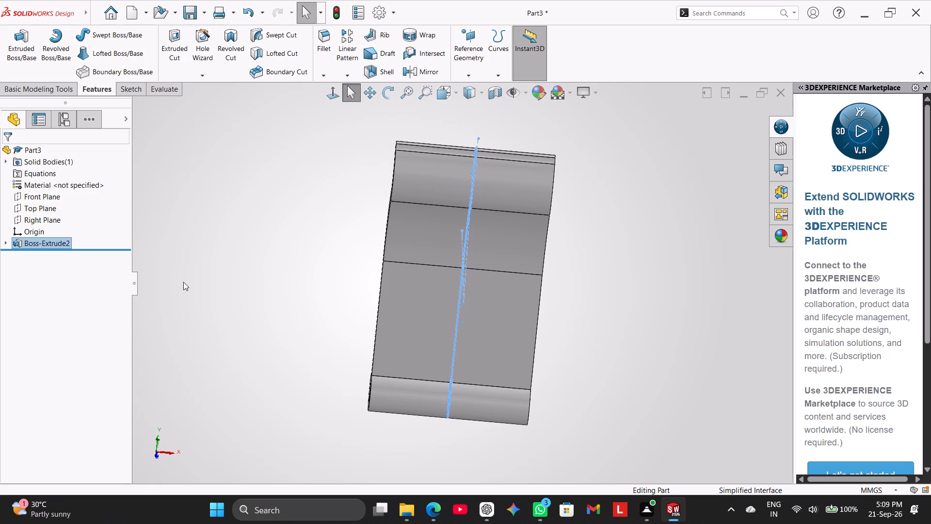
# Reopen Sketch4 and dimension the outer arc beside the R35 centreline arc with a radius of 35+5/2 (37.5 mm).
pyautogui.rightClick(5, 240)
pyautogui.click(32, 209)
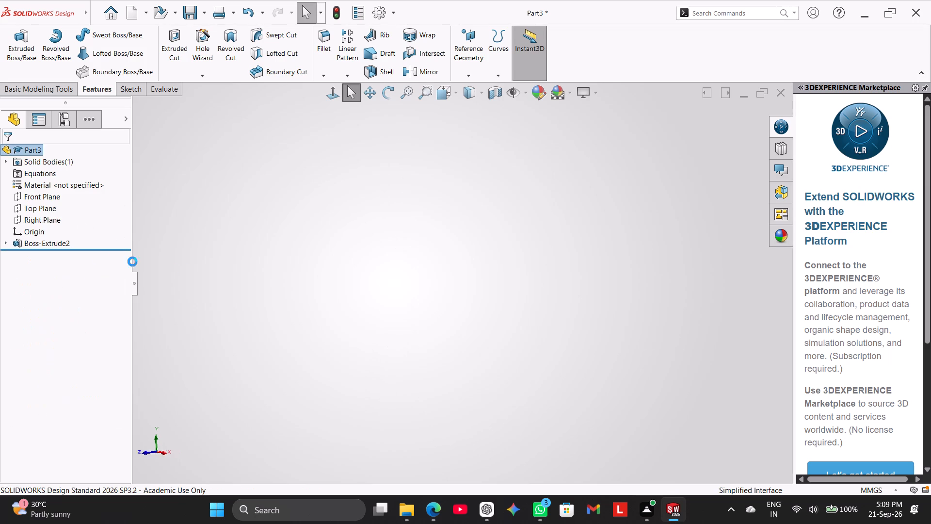
pyautogui.click(278, 256)
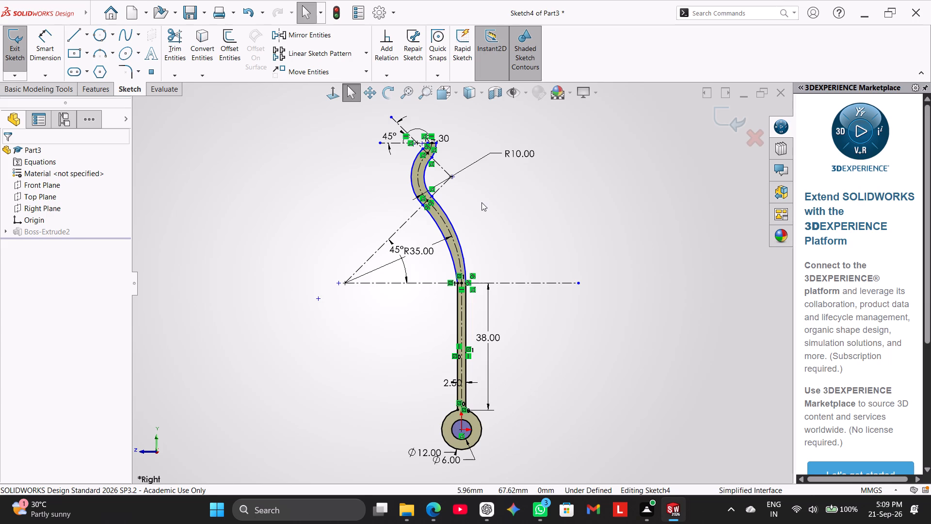
pyautogui.scroll(-4, 482, 202)
pyautogui.scroll(-1, 454, 344)
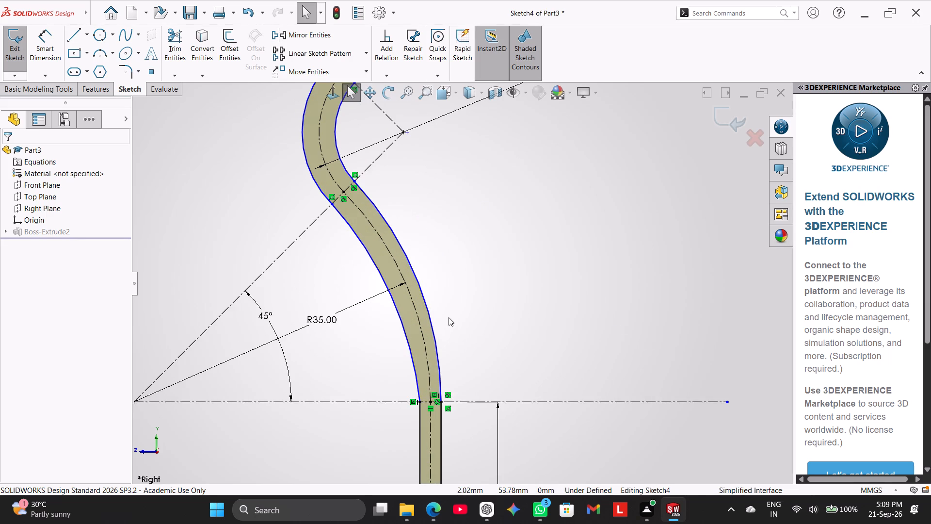
pyautogui.scroll(1, 449, 317)
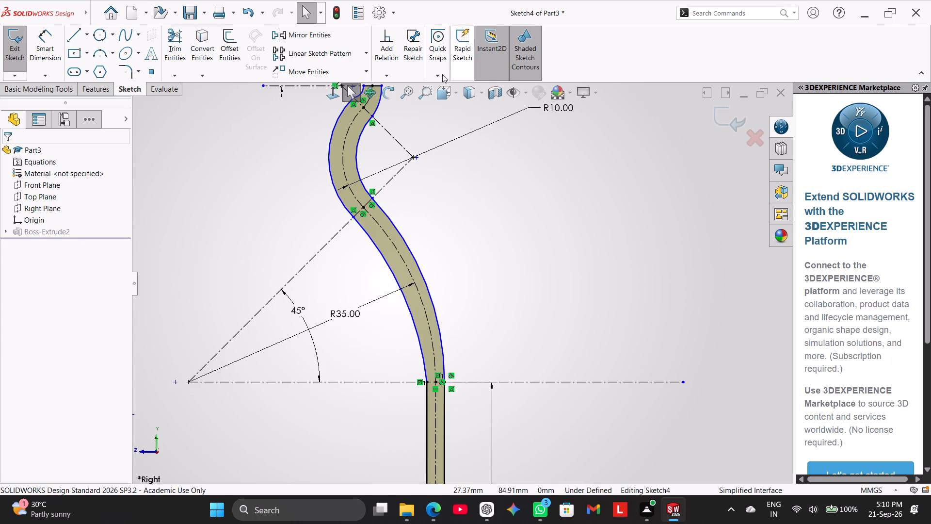
pyautogui.click(48, 39)
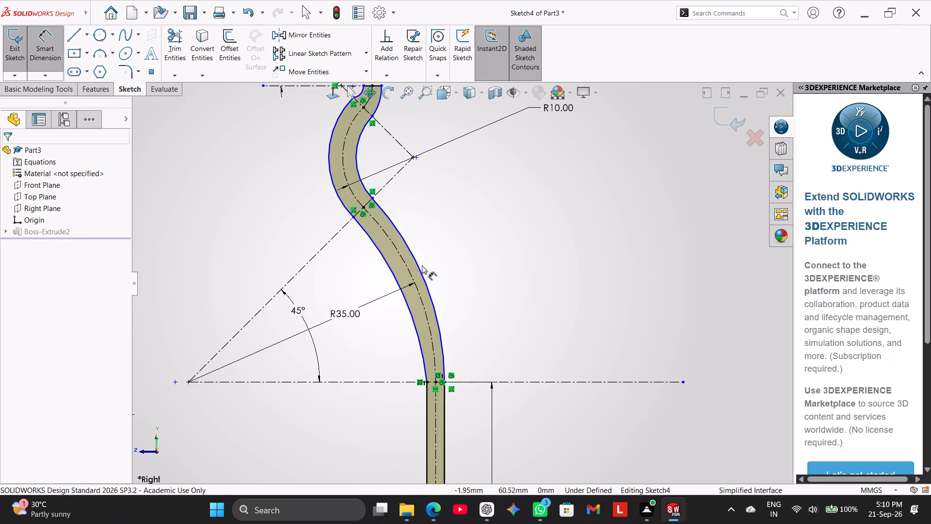
pyautogui.click(421, 272)
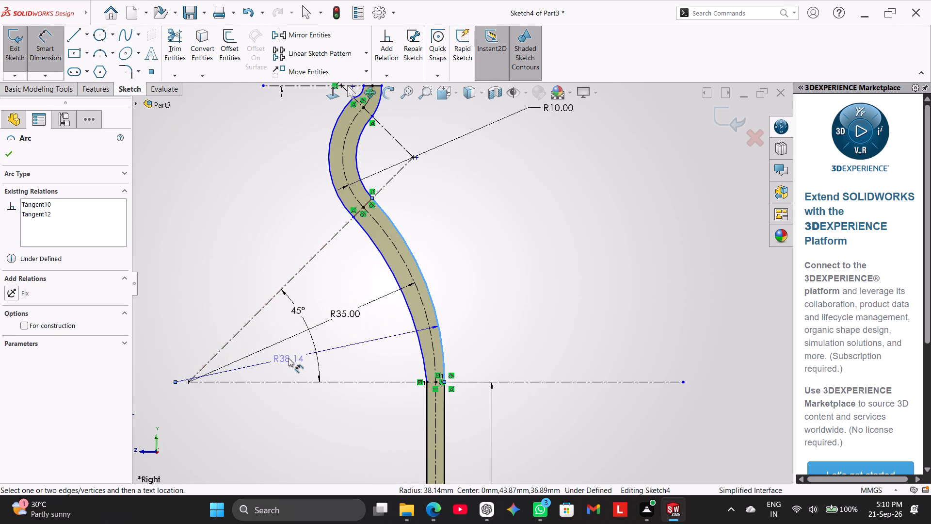
pyautogui.click(289, 358)
pyautogui.click(322, 306)
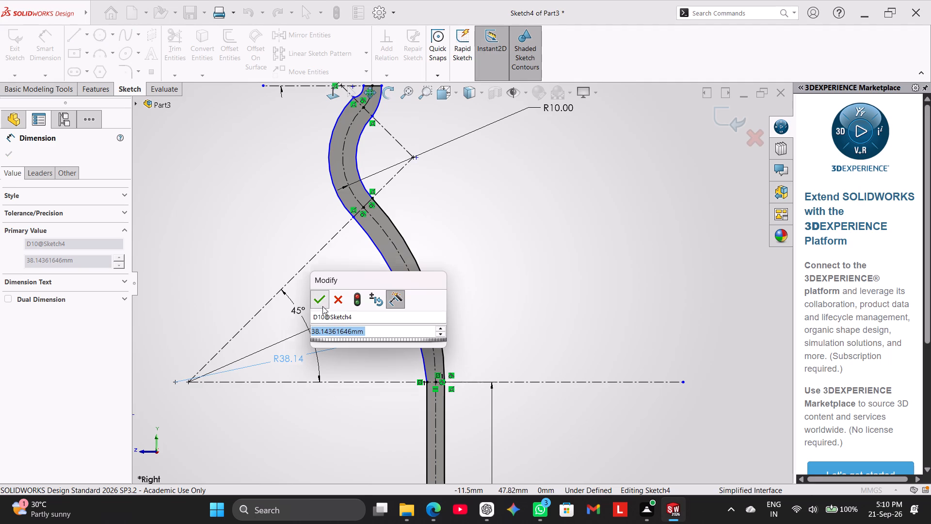
pyautogui.doubleClick(295, 354)
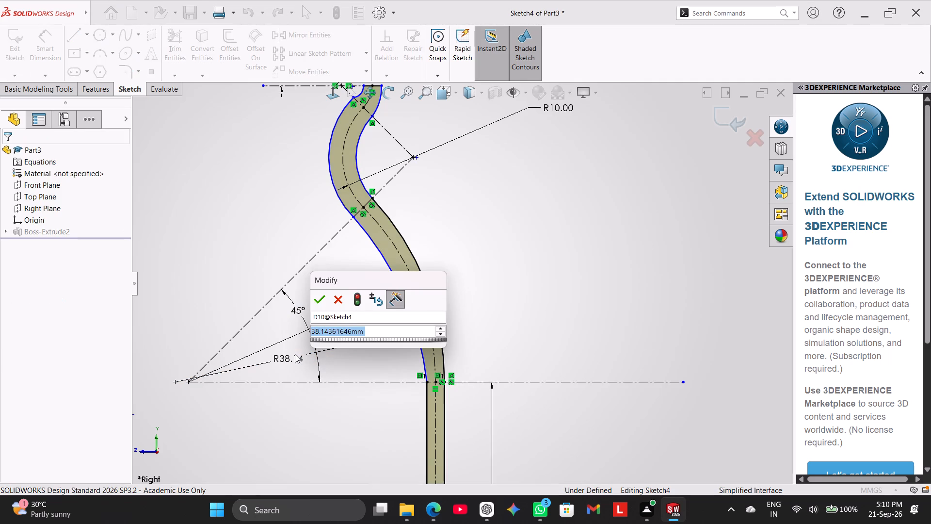
pyautogui.write('35')
pyautogui.press('+')
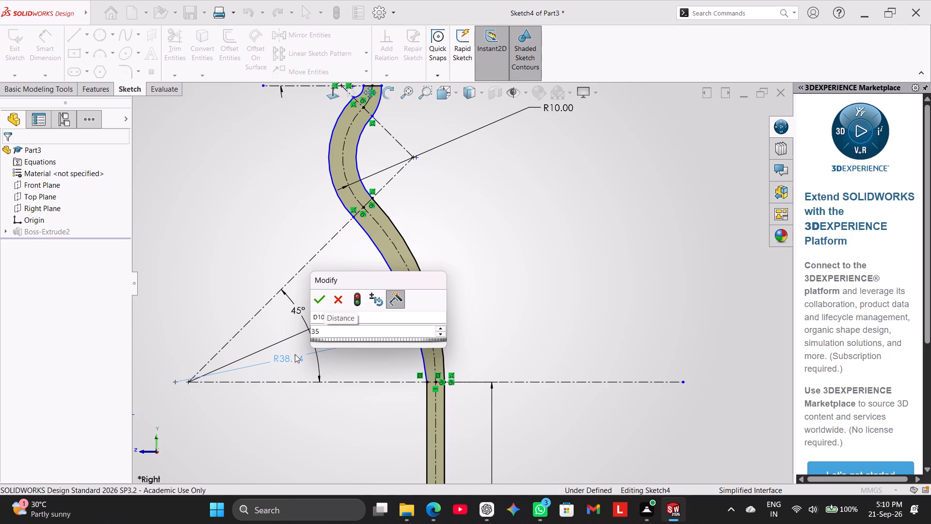
pyautogui.write('5/2')
pyautogui.press('Return')
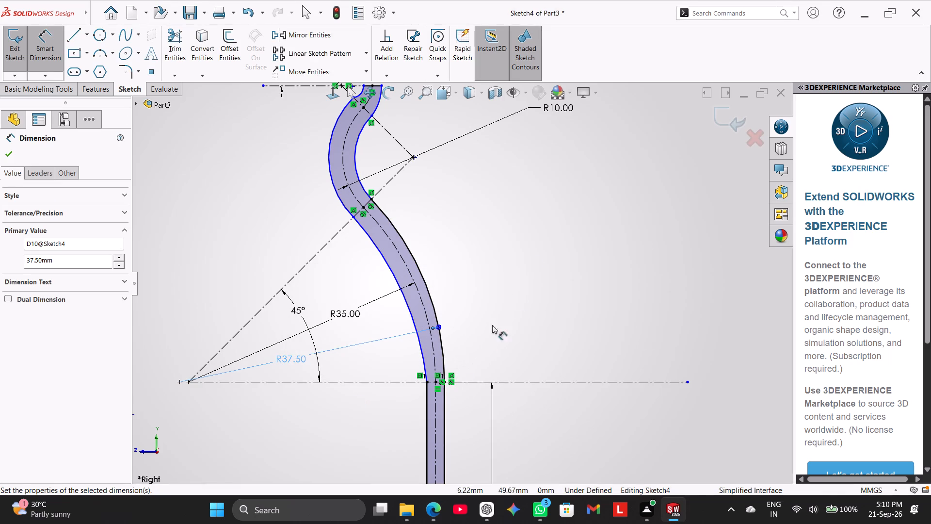
pyautogui.rightClick(528, 244)
pyautogui.click(593, 270)
pyautogui.rightClick(516, 243)
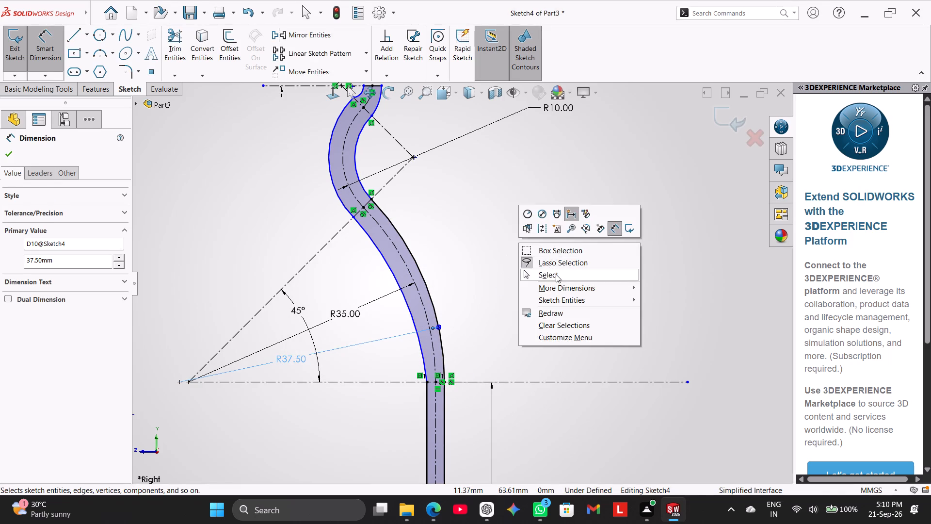
pyautogui.click(557, 275)
# Add a Horizontal relation between the centre points of the R35 centreline arc and the R37.5 outer arc.
pyautogui.scroll(-3, 197, 400)
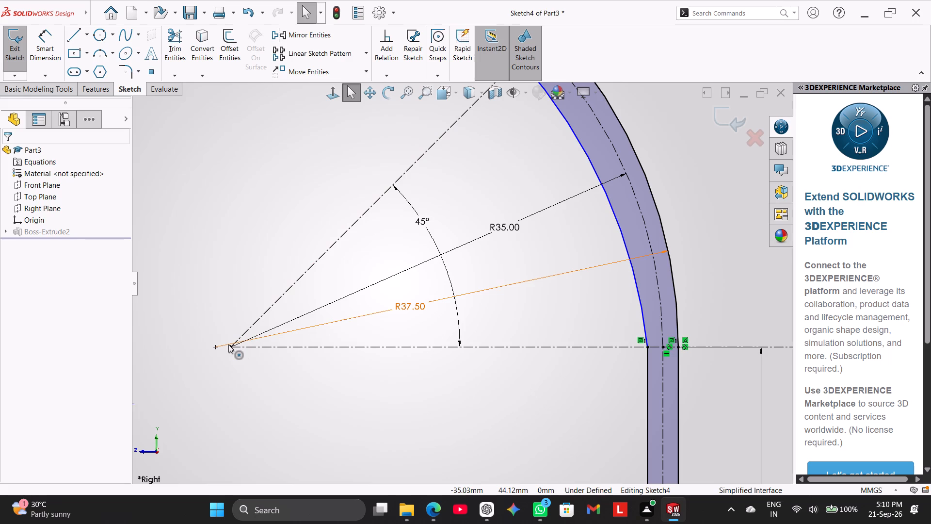
pyautogui.keyDown('ctrl'); pyautogui.click(233, 346); pyautogui.keyUp('ctrl')
pyautogui.keyDown('ctrl'); pyautogui.click(216, 346); pyautogui.keyUp('ctrl')
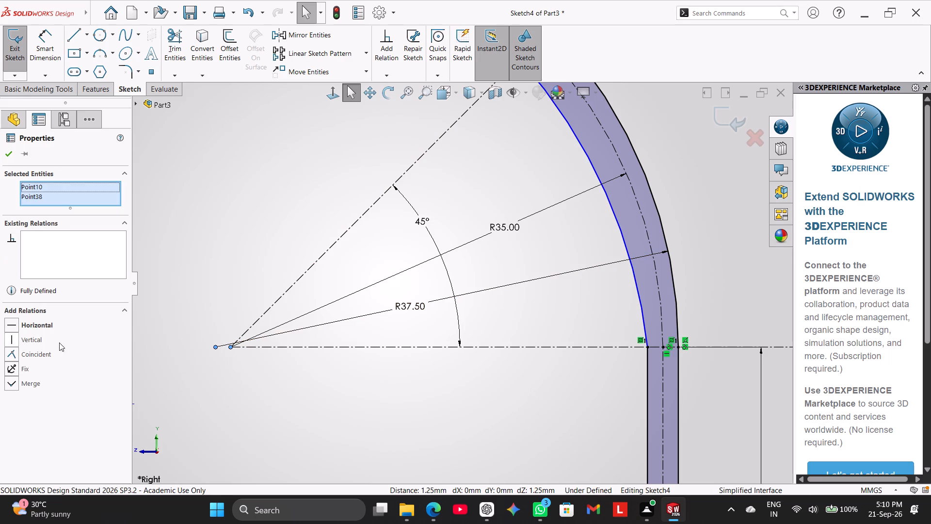
pyautogui.click(33, 326)
pyautogui.click(221, 413)
# Dimension the radius of the inner arc beside the R35 centreline arc, accepting its current value, and place it above the horizontal centreline.
pyautogui.scroll(2, 295, 403)
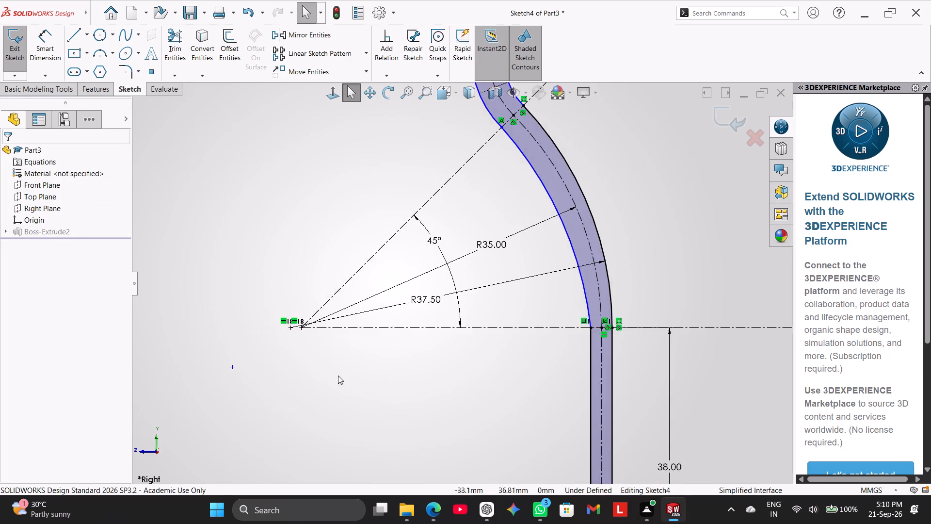
pyautogui.scroll(1, 359, 362)
pyautogui.scroll(1, 448, 337)
pyautogui.moveTo(44, 51); pyautogui.dragTo(50, 55)
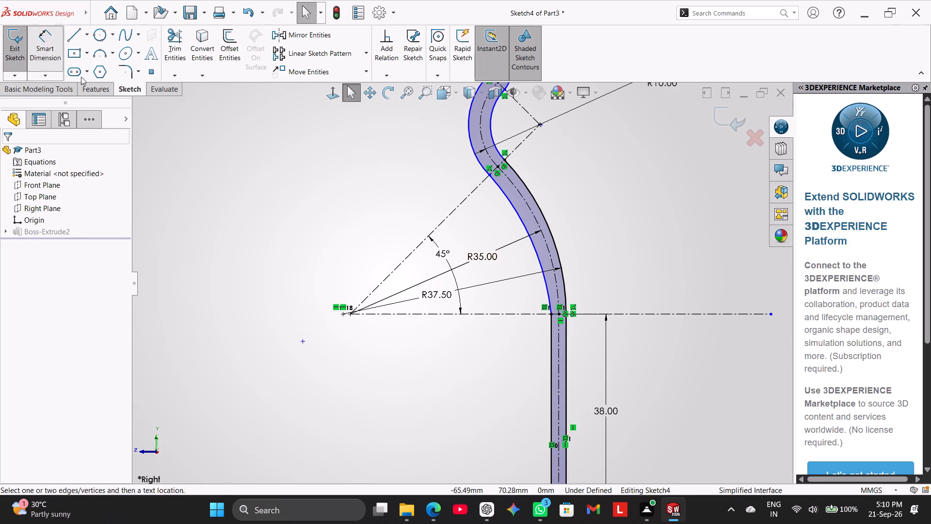
pyautogui.click(535, 253)
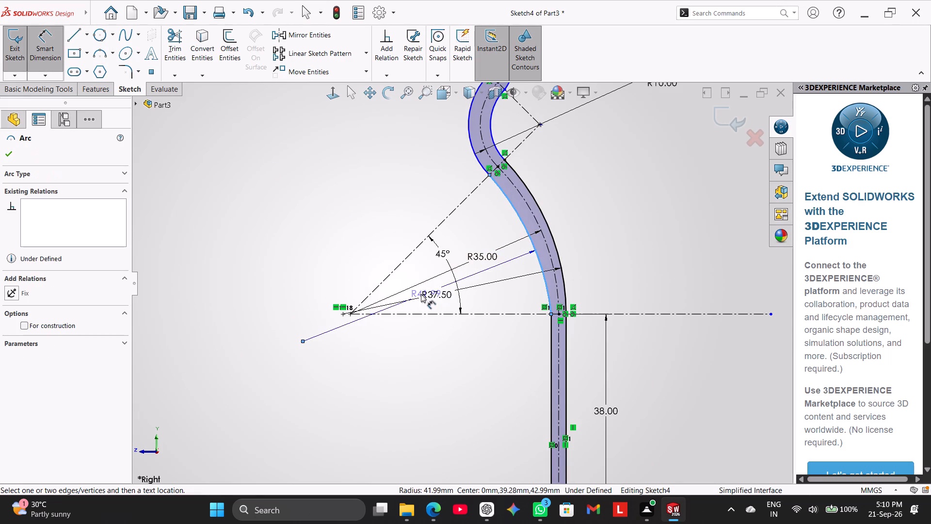
pyautogui.click(407, 335)
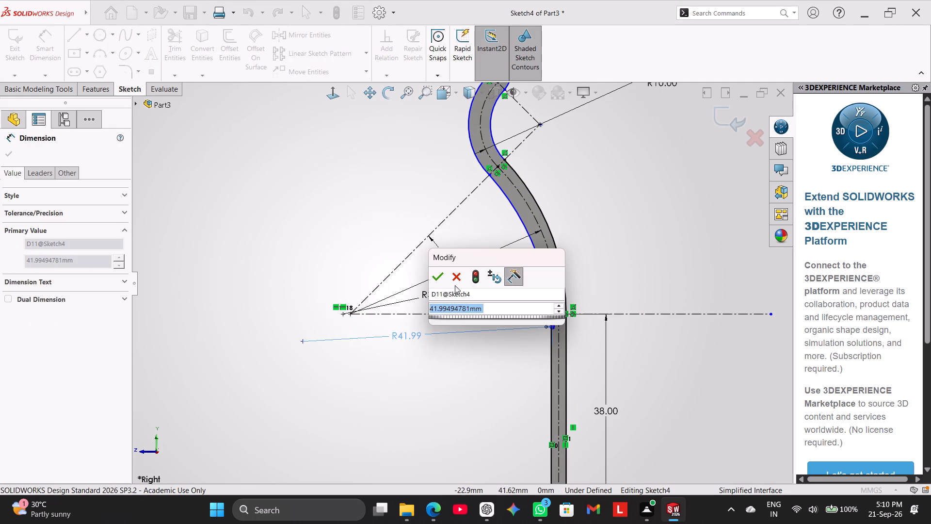
pyautogui.click(431, 278)
pyautogui.moveTo(415, 334); pyautogui.dragTo(415, 291)
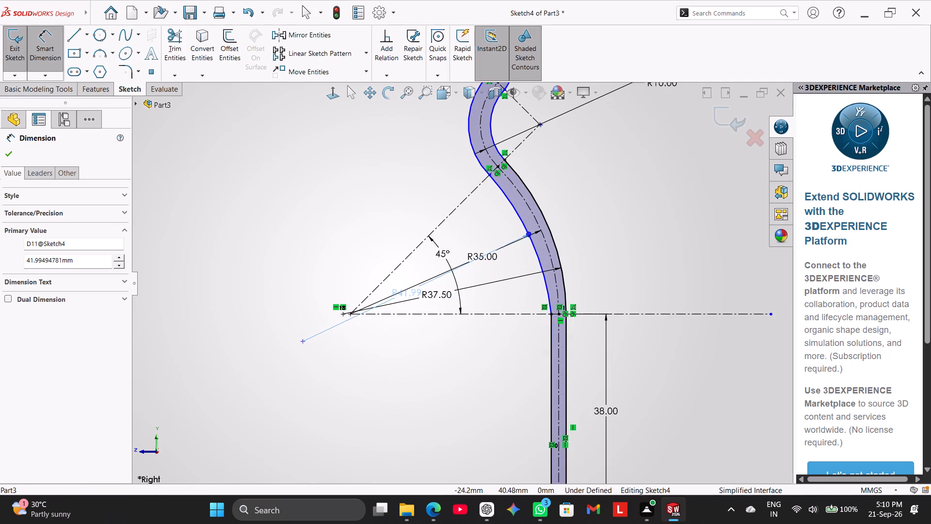
pyautogui.rightClick(414, 362)
pyautogui.click(441, 396)
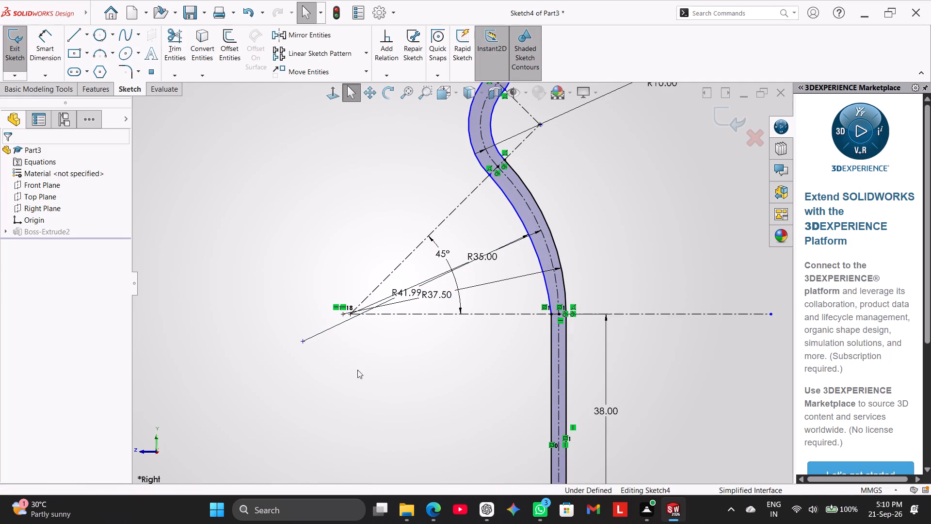
# Add a Horizontal relation between the inner arc's centre point and the centre point of the R37.5 outer arc.
pyautogui.keyDown('ctrl'); pyautogui.click(303, 341); pyautogui.keyUp('ctrl')
pyautogui.keyDown('ctrl'); pyautogui.click(340, 313); pyautogui.keyUp('ctrl')
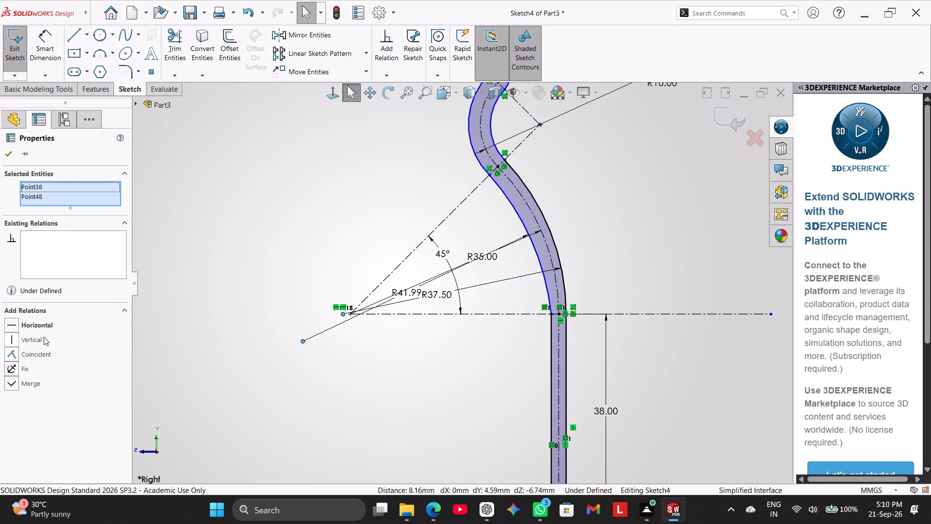
pyautogui.click(31, 329)
pyautogui.click(223, 399)
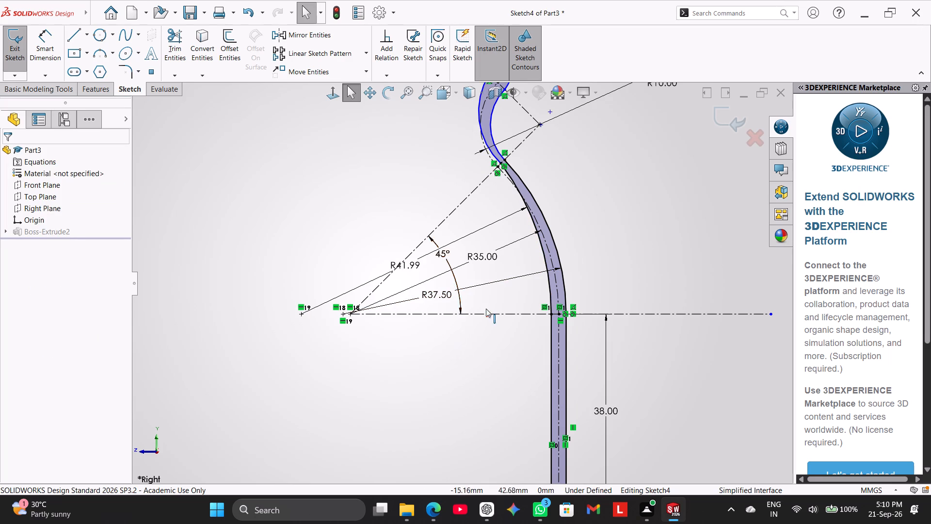
# Set the radius of the inner arc beside the R35 centreline arc to 35-2.5 (32.5 mm).
pyautogui.doubleClick(407, 265)
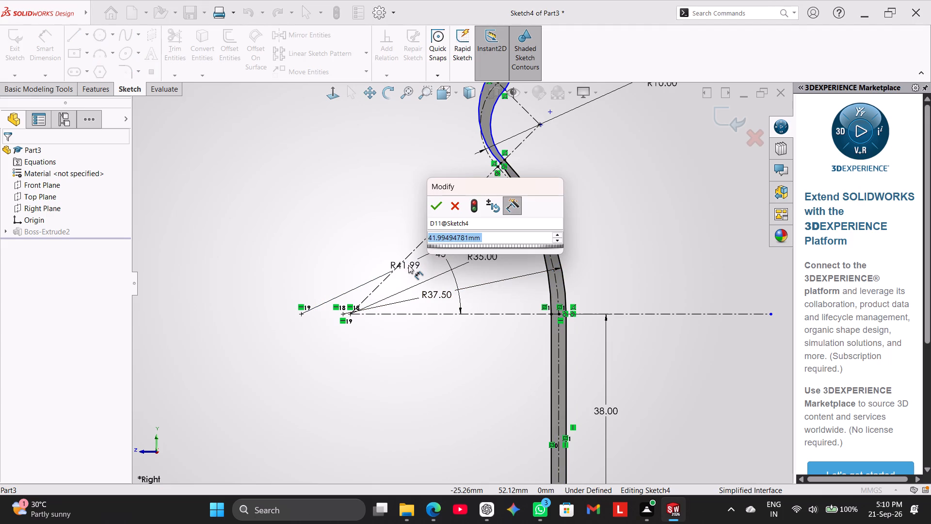
pyautogui.write('35')
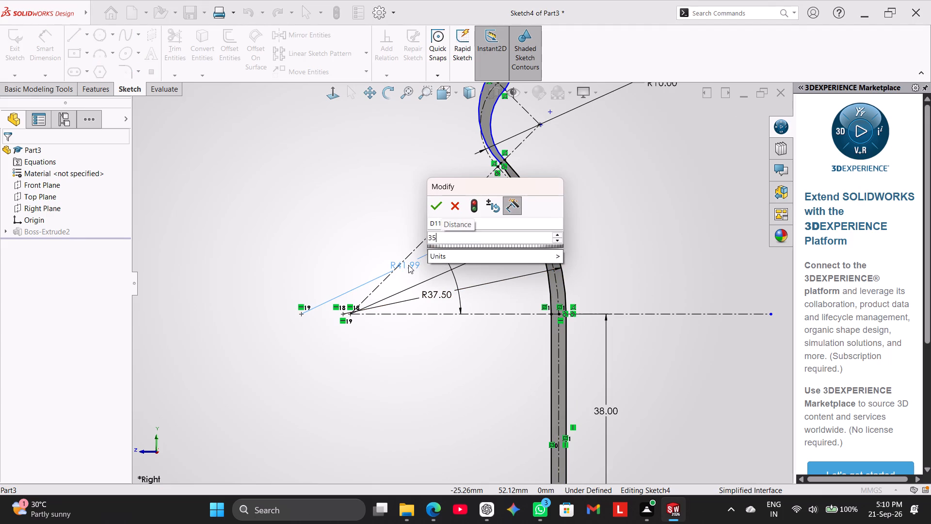
pyautogui.press('-')
pyautogui.write('2.5')
pyautogui.press('Return')
pyautogui.press('3')
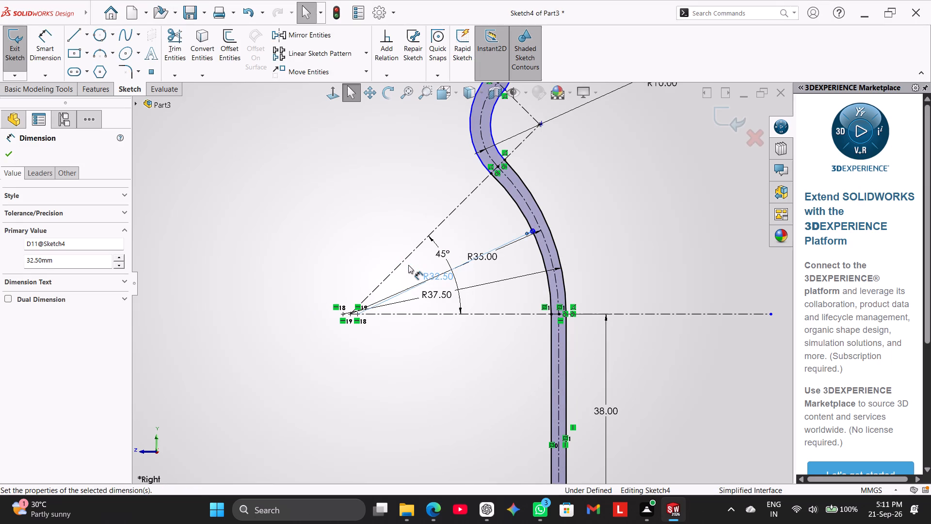
pyautogui.rightClick(661, 207)
pyautogui.click(608, 254)
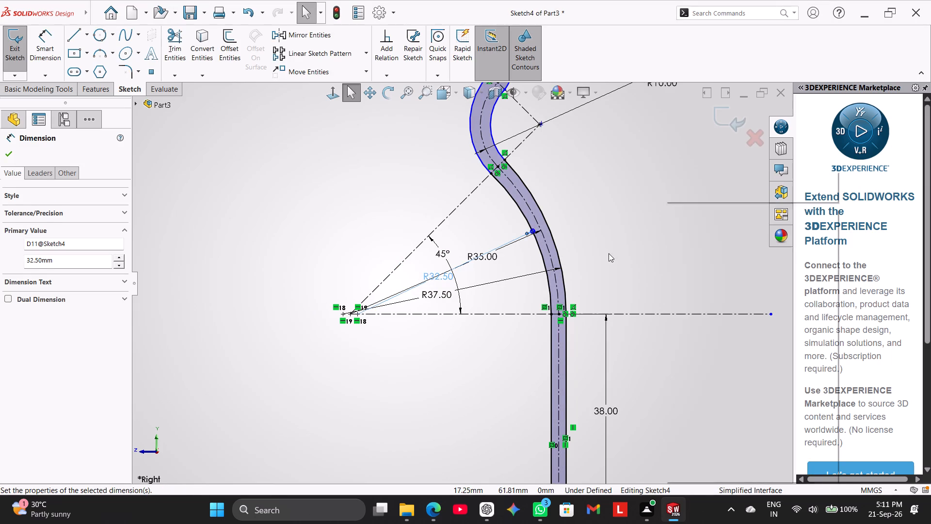
# Dimension the inner arc beside the R10 centreline arc with a radius of 10-2.5 (7.5 mm).
pyautogui.scroll(3, 638, 341)
pyautogui.scroll(-3, 530, 247)
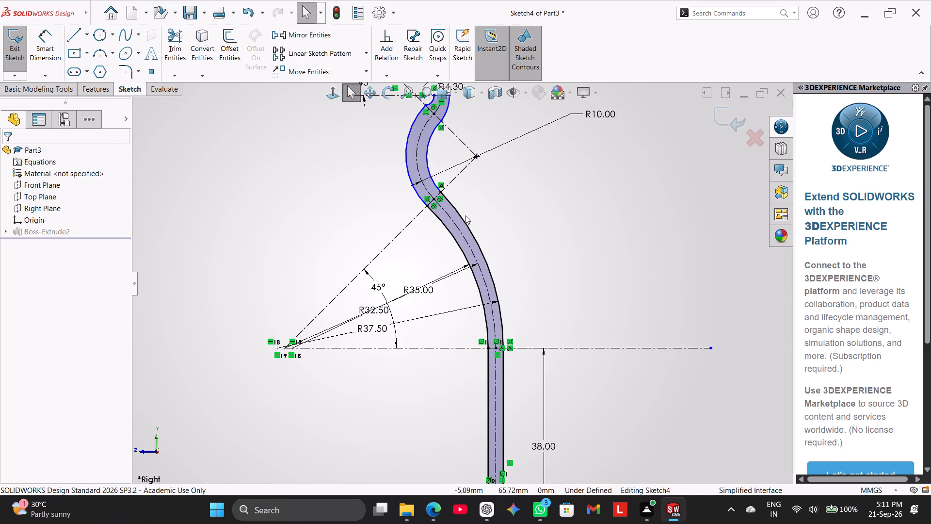
pyautogui.scroll(-1, 464, 212)
pyautogui.scroll(2, 451, 148)
pyautogui.scroll(-3, 455, 149)
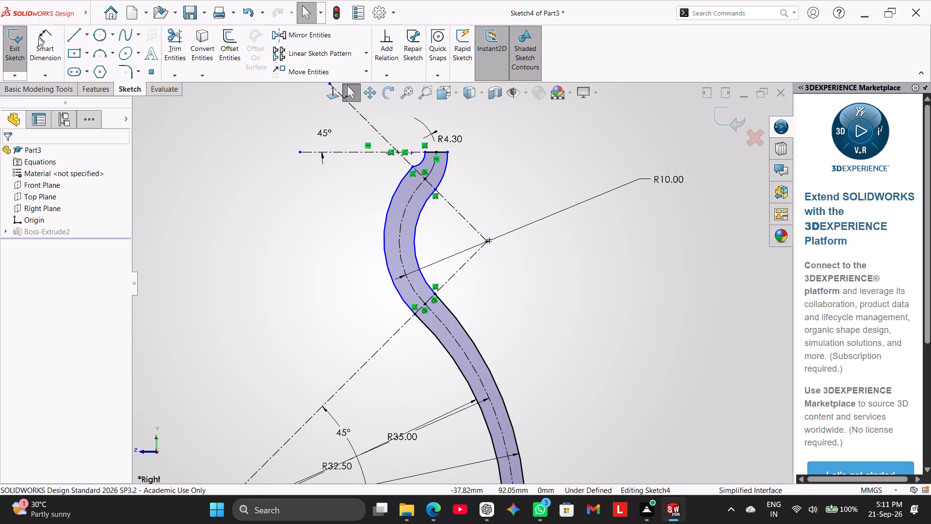
pyautogui.click(38, 38)
pyautogui.click(414, 241)
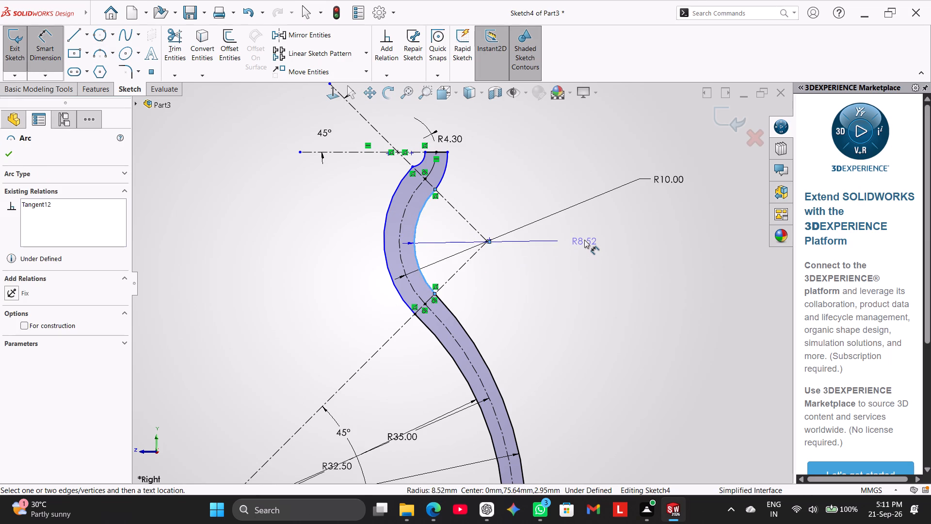
pyautogui.click(584, 240)
pyautogui.write('10')
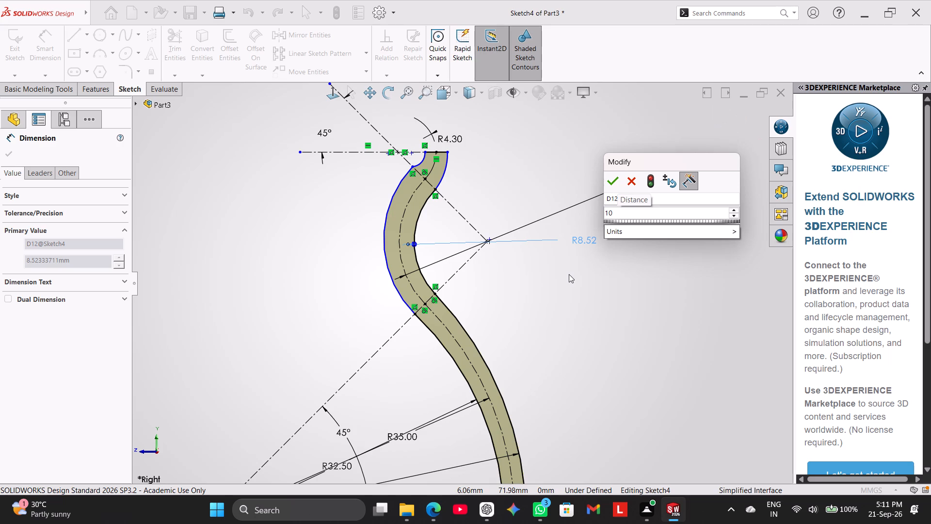
pyautogui.press('BackSpace')
pyautogui.press('BackSpace')
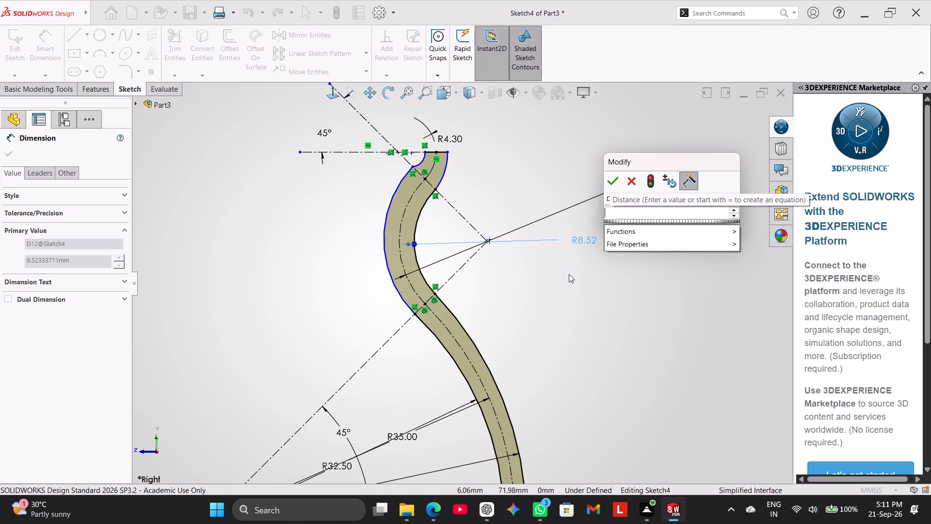
pyautogui.write('10')
pyautogui.write('-2.5')
pyautogui.press('Return')
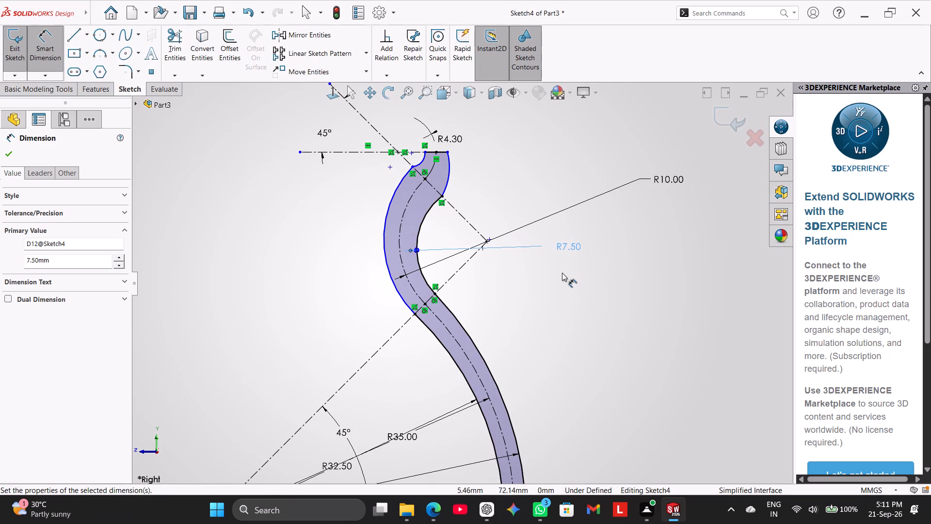
pyautogui.rightClick(560, 275)
pyautogui.click(592, 306)
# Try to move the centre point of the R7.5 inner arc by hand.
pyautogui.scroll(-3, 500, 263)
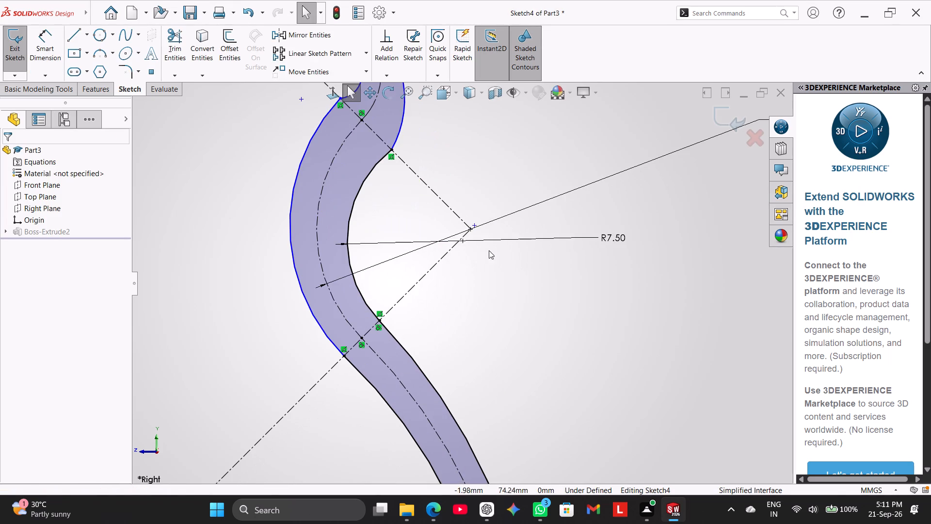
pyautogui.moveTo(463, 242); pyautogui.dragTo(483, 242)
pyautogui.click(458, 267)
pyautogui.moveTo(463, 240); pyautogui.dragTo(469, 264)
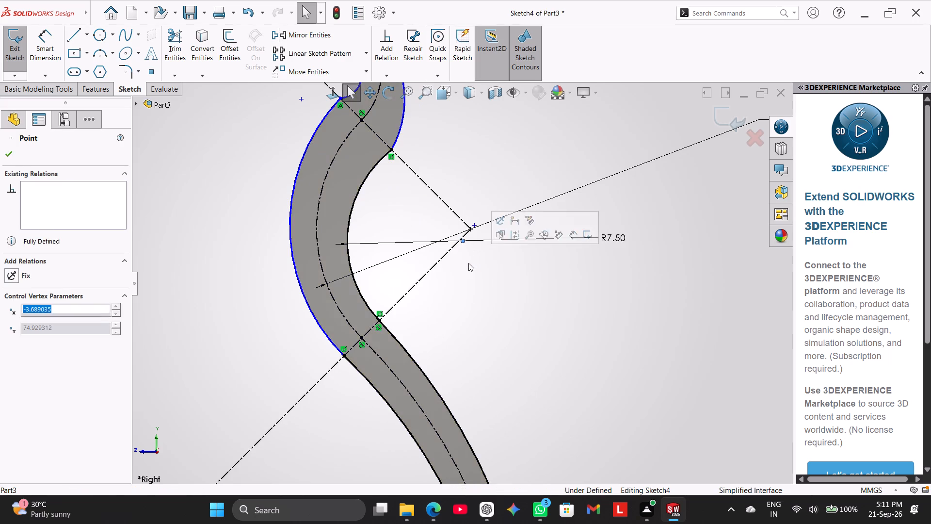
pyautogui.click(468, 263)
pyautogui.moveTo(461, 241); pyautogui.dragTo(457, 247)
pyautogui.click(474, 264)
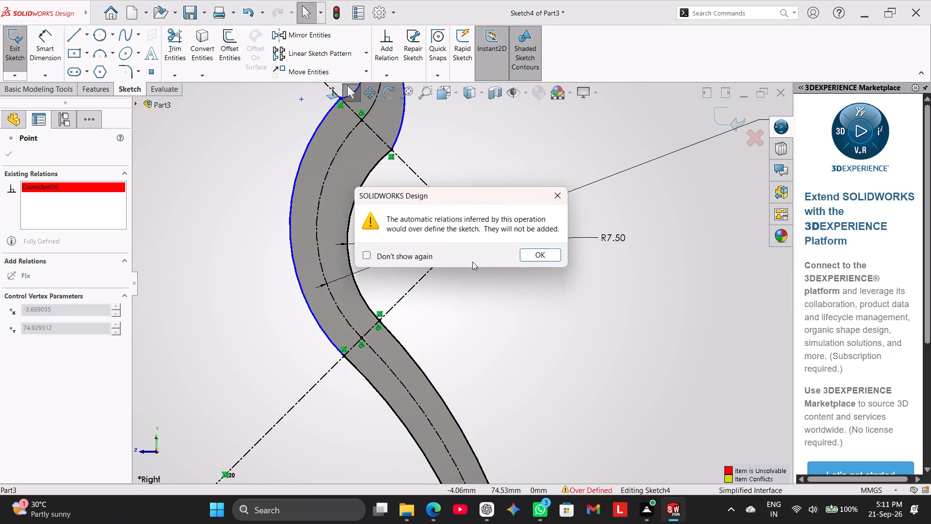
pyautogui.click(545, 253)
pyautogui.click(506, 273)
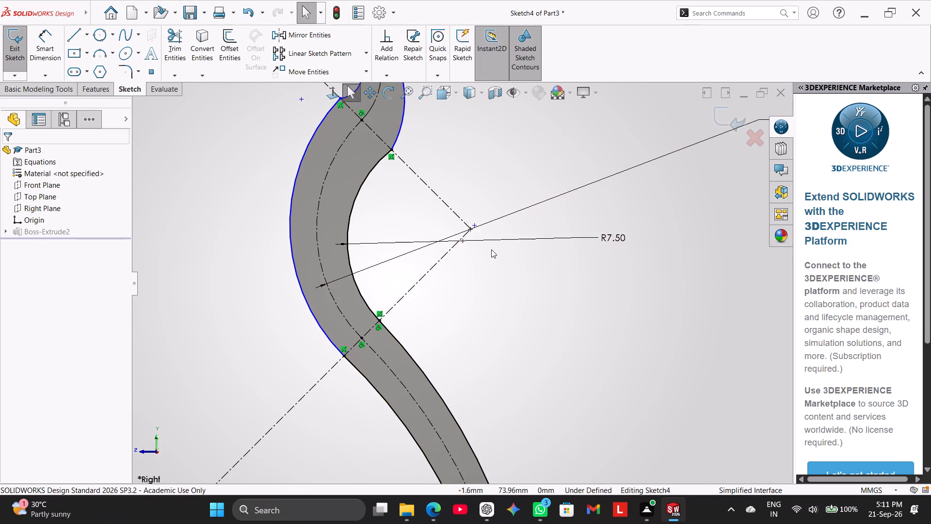
# Add a Vertical relation between the centre points of the R7.5 inner arc and the outer arc of the same bend.
pyautogui.click(475, 225)
pyautogui.keyDown('ctrl'); pyautogui.click(463, 241); pyautogui.keyUp('ctrl')
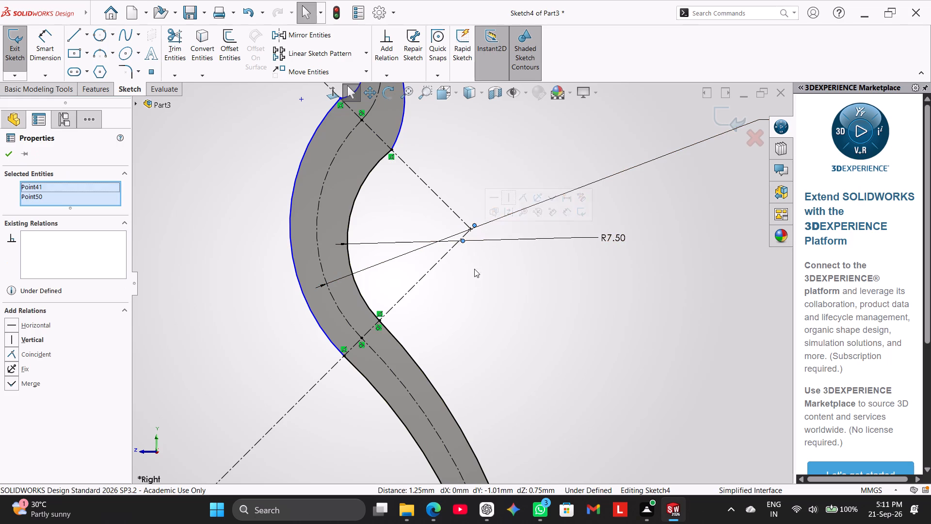
pyautogui.click(25, 340)
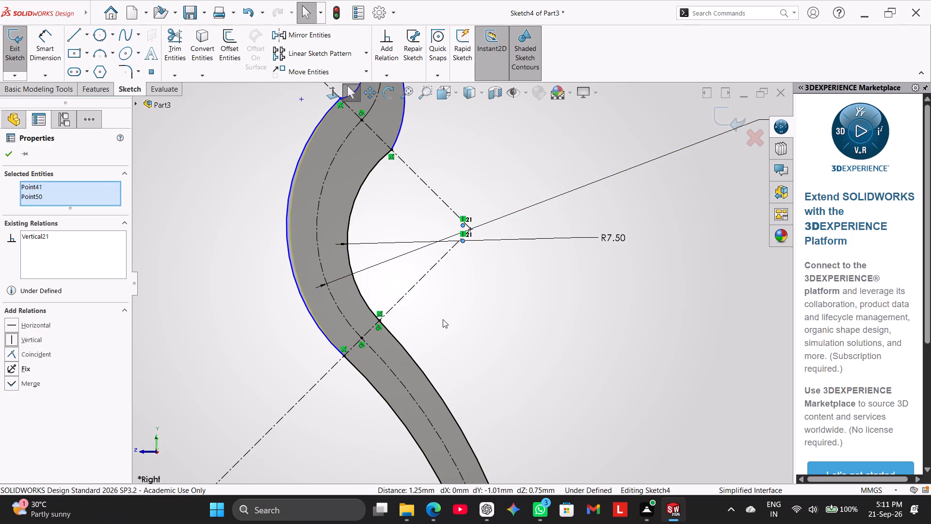
pyautogui.click(508, 300)
# Reposition the R7.50 and R10.00 radius dimensions around the upper bend's arc centres.
pyautogui.scroll(-4, 478, 211)
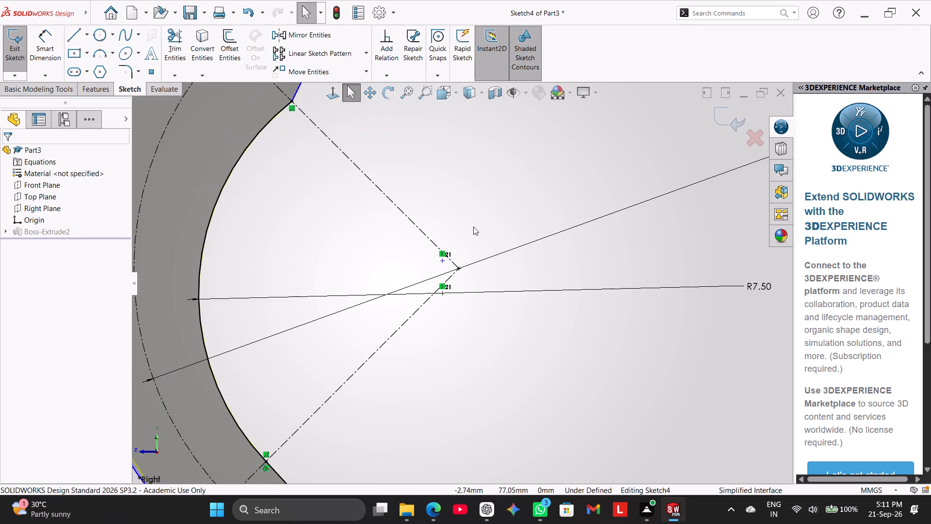
pyautogui.scroll(-2, 472, 236)
pyautogui.scroll(5, 472, 241)
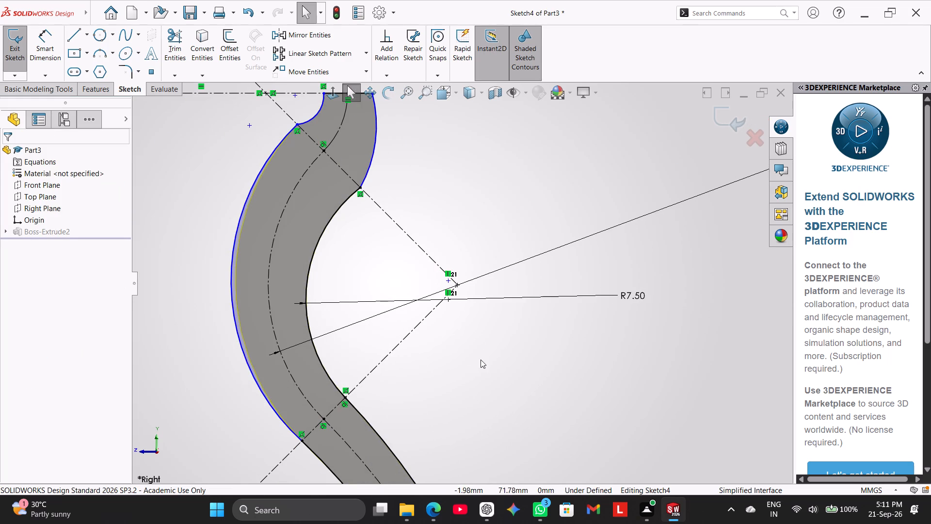
pyautogui.click(481, 360)
pyautogui.click(449, 281)
pyautogui.click(461, 326)
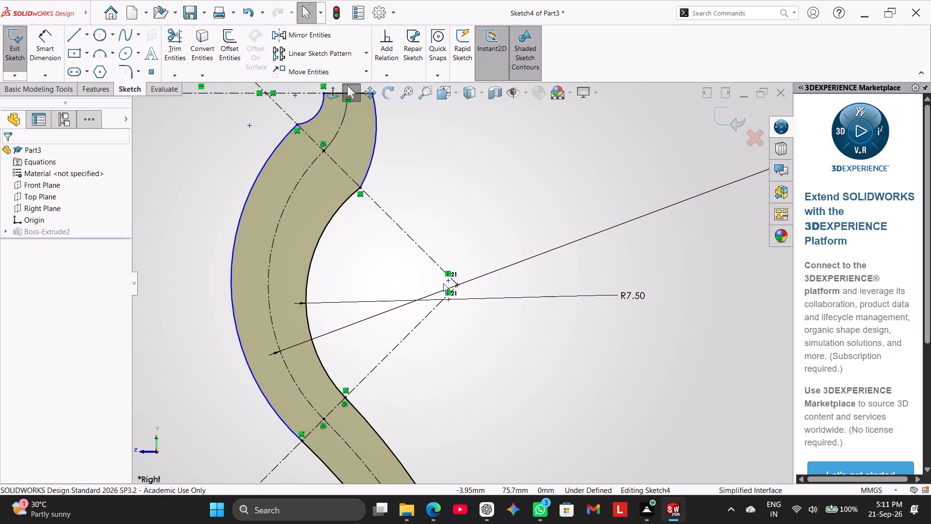
pyautogui.click(388, 301)
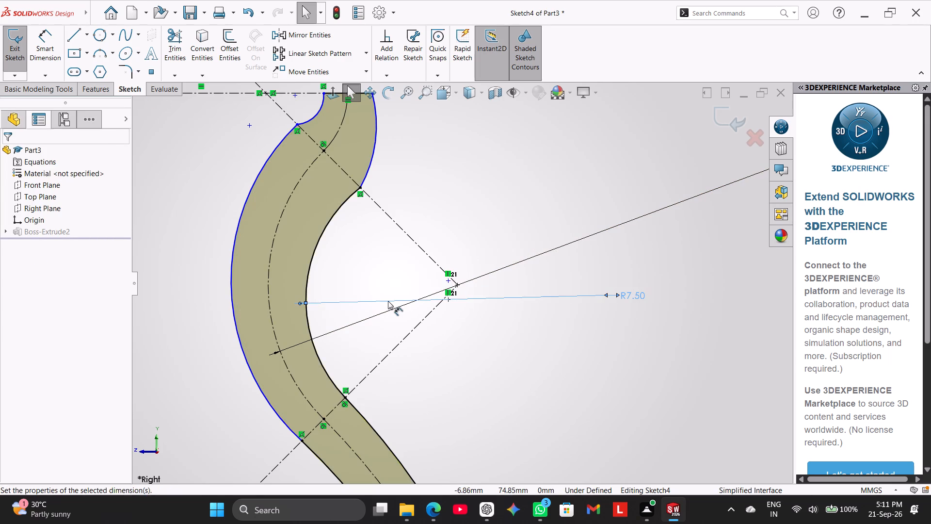
pyautogui.moveTo(388, 301); pyautogui.dragTo(392, 272)
pyautogui.click(571, 366)
pyautogui.moveTo(635, 291); pyautogui.dragTo(625, 247)
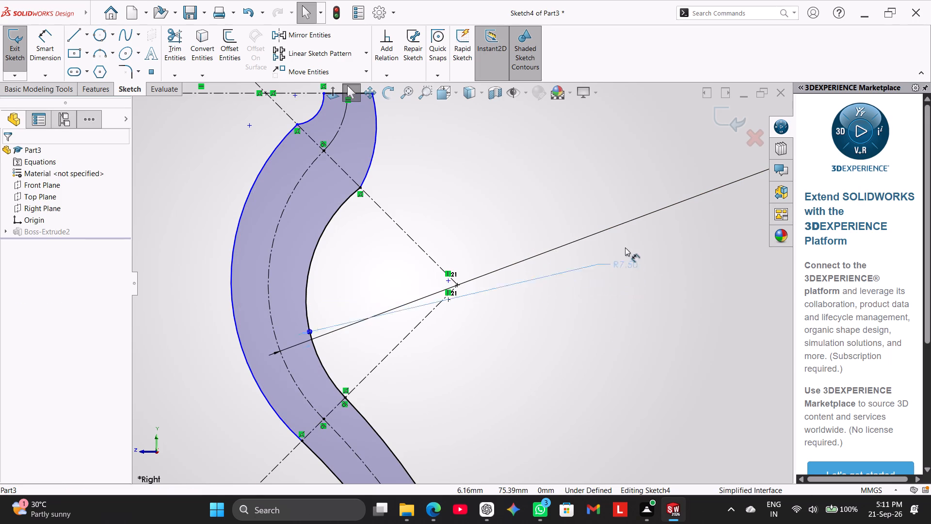
pyautogui.moveTo(625, 247); pyautogui.dragTo(626, 307)
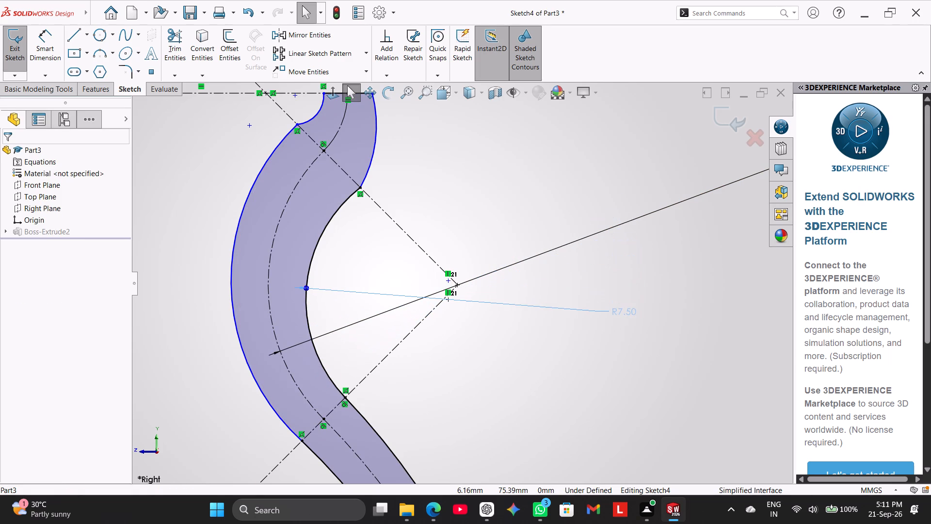
pyautogui.click(526, 378)
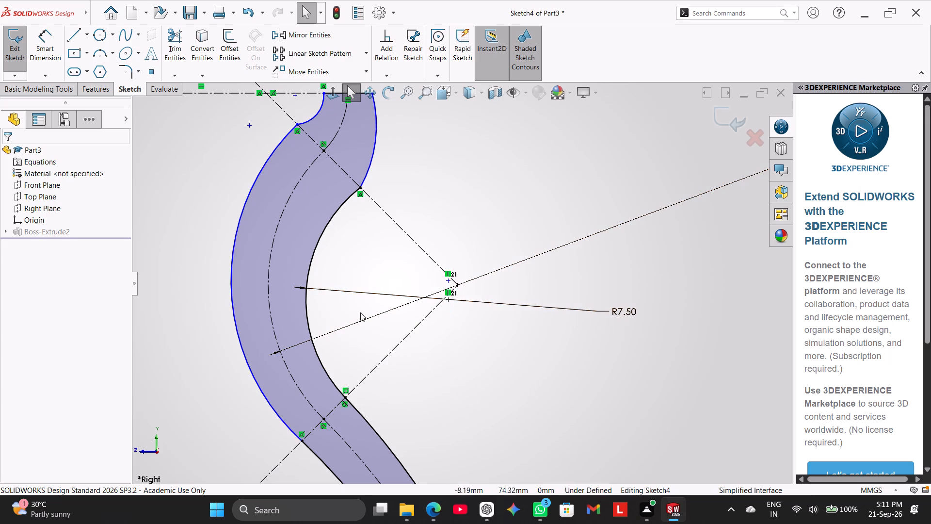
pyautogui.scroll(2, 546, 337)
pyautogui.moveTo(715, 192); pyautogui.dragTo(705, 156)
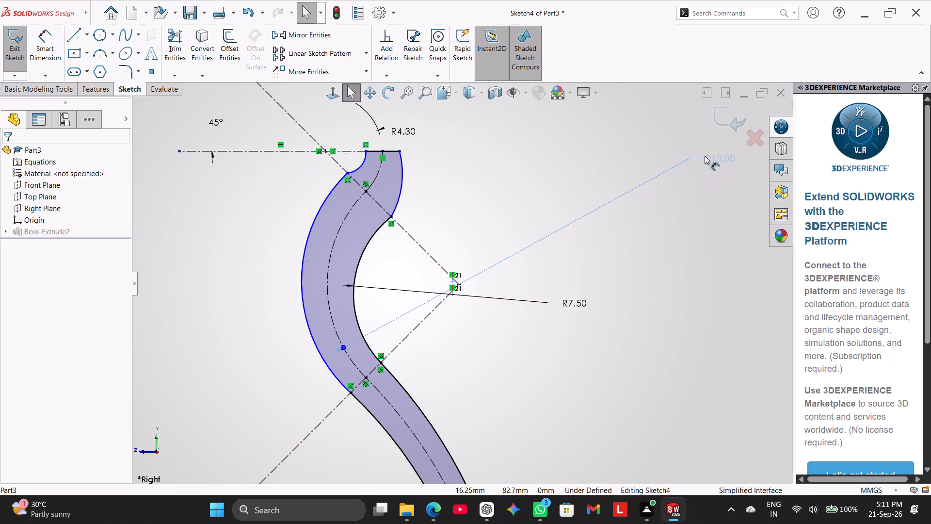
pyautogui.moveTo(705, 156); pyautogui.dragTo(719, 206)
# Examine the arc centre points of the upper bend and the relation on the outer arc's centre.
pyautogui.scroll(-3, 524, 325)
pyautogui.scroll(-2, 428, 310)
pyautogui.scroll(4, 423, 306)
pyautogui.scroll(-2, 426, 261)
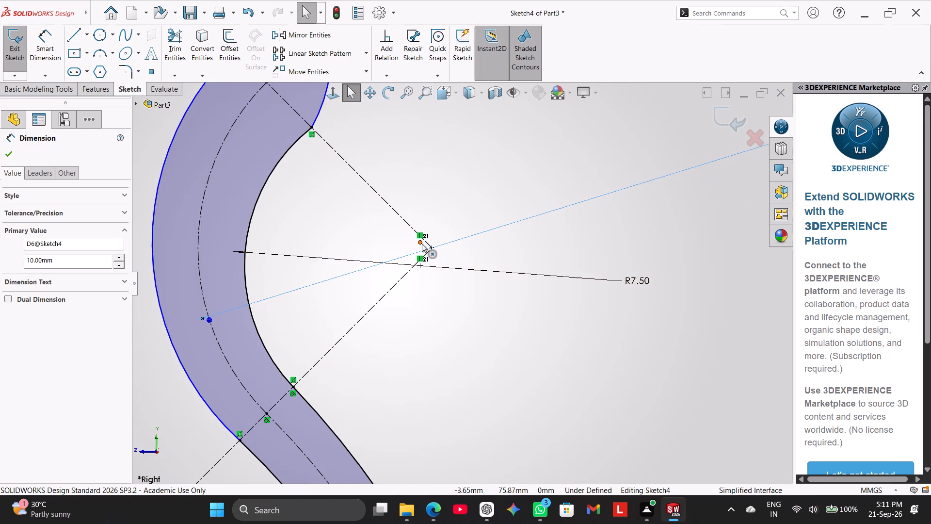
pyautogui.click(421, 244)
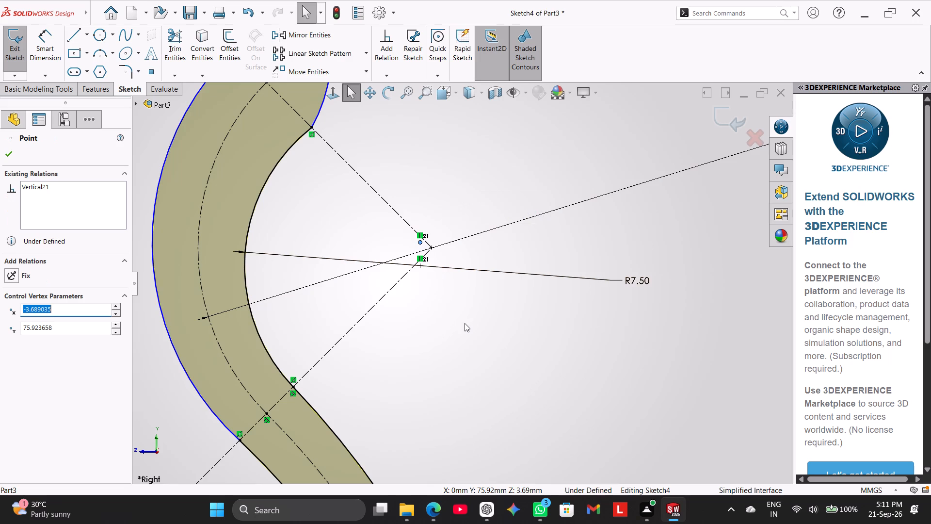
pyautogui.scroll(3, 463, 324)
pyautogui.click(463, 324)
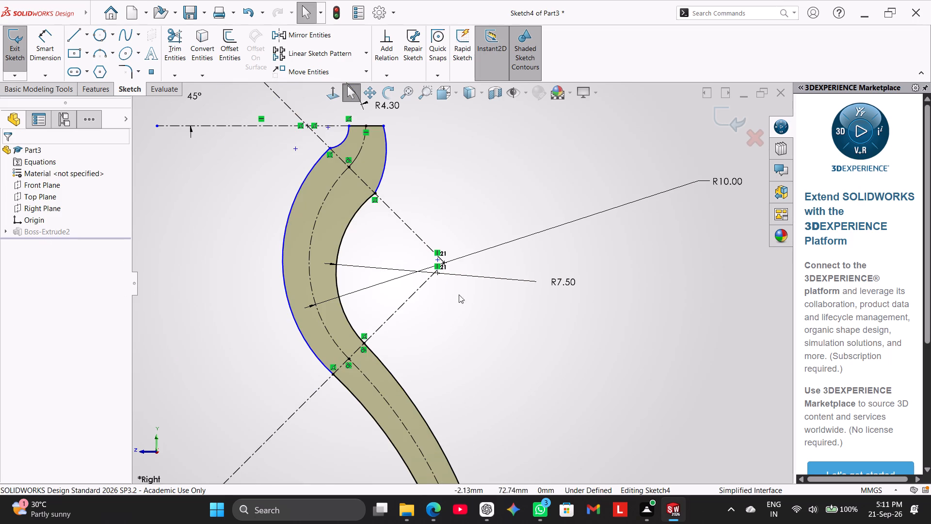
# Delete the R7.50 radius dimension from the inner arc of the upper bend.
pyautogui.scroll(-3, 453, 275)
pyautogui.rightClick(427, 251)
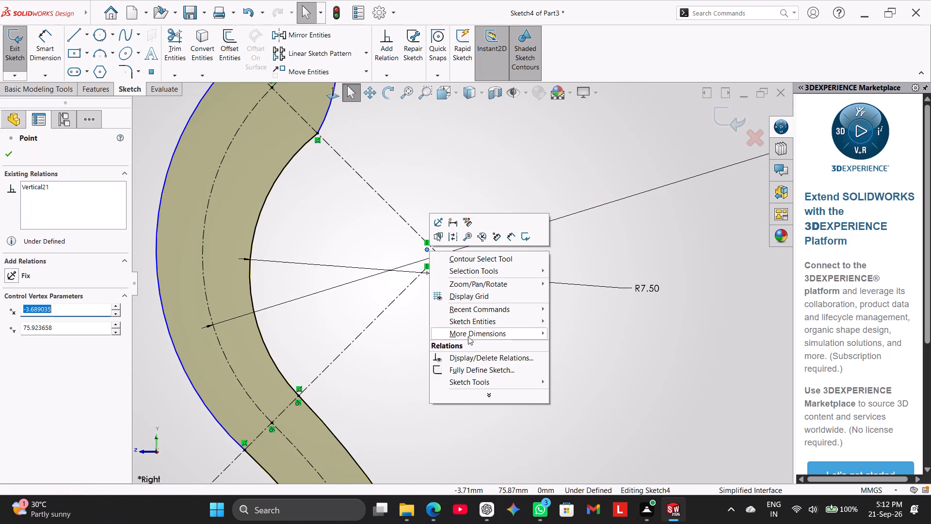
pyautogui.click(404, 349)
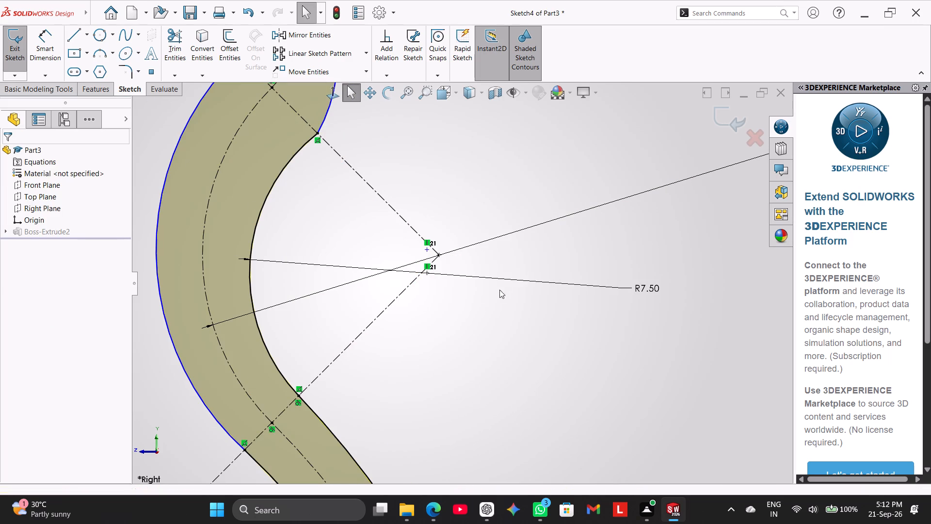
pyautogui.moveTo(426, 274); pyautogui.dragTo(448, 271)
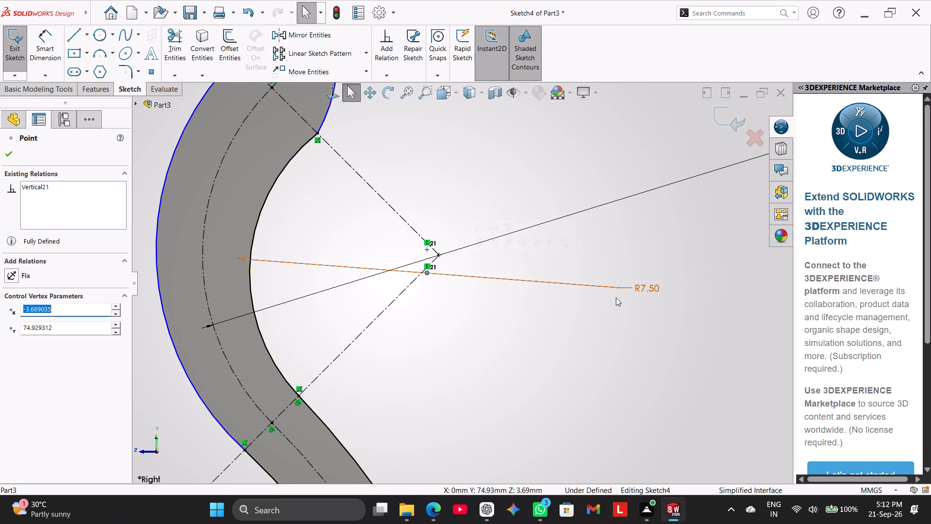
pyautogui.rightClick(654, 288)
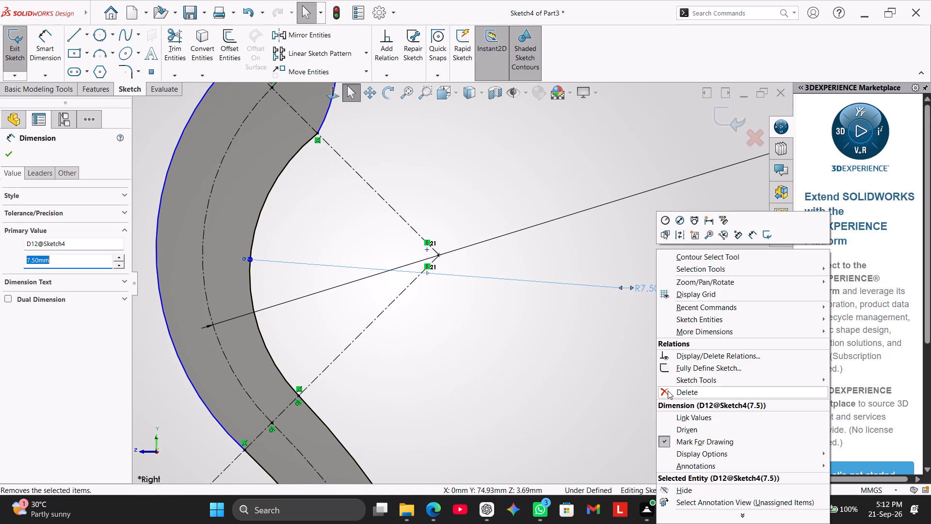
pyautogui.click(668, 391)
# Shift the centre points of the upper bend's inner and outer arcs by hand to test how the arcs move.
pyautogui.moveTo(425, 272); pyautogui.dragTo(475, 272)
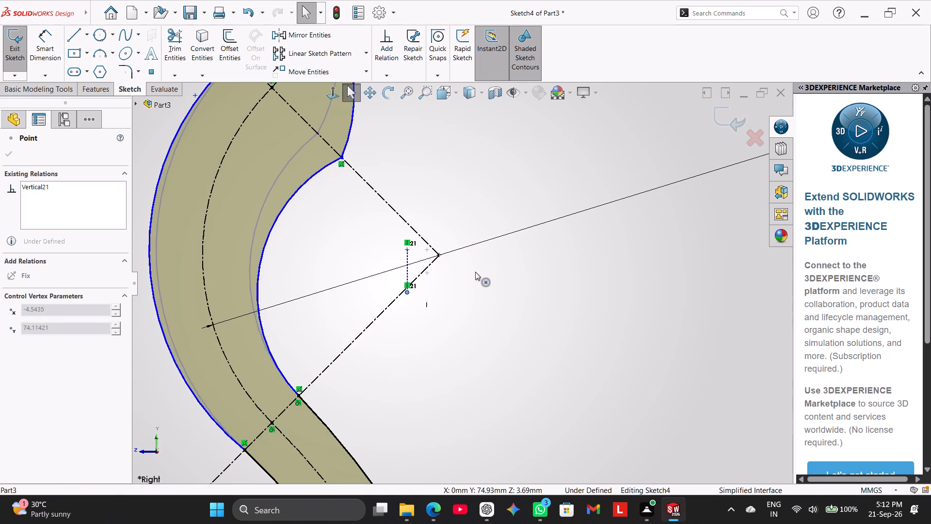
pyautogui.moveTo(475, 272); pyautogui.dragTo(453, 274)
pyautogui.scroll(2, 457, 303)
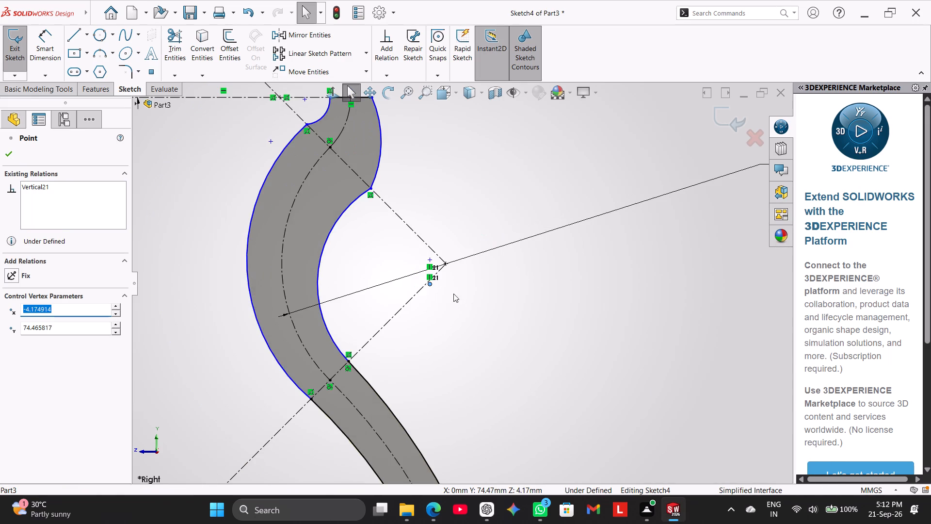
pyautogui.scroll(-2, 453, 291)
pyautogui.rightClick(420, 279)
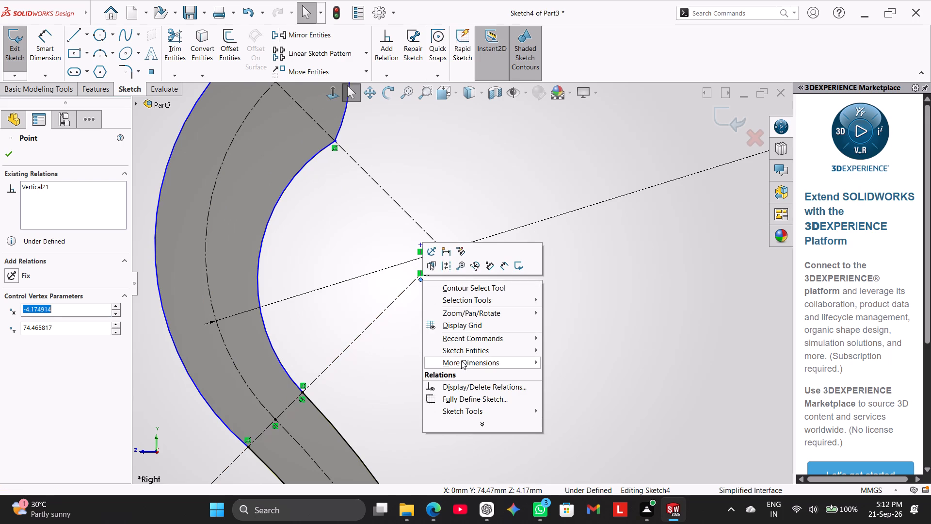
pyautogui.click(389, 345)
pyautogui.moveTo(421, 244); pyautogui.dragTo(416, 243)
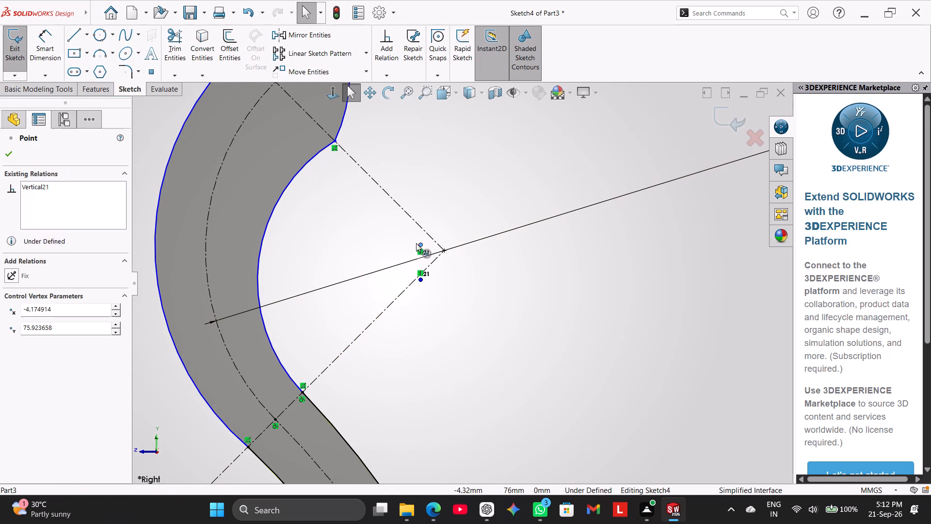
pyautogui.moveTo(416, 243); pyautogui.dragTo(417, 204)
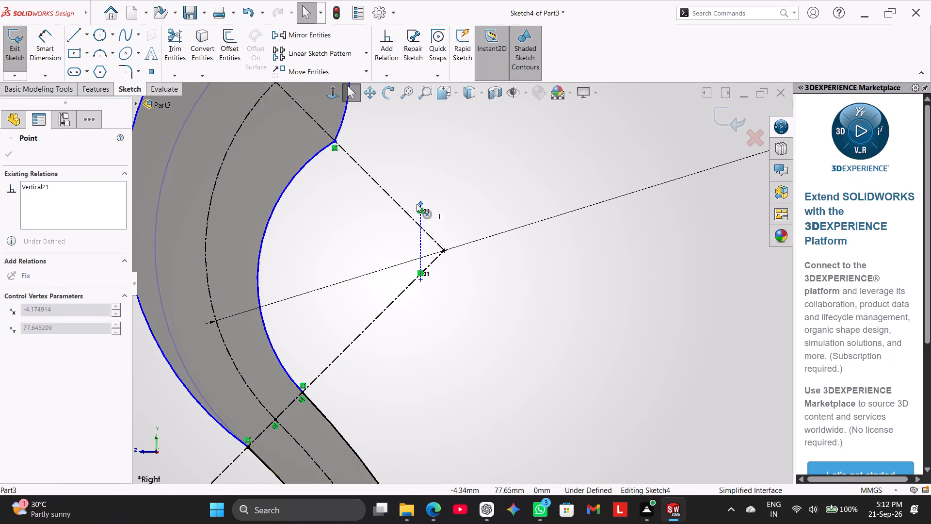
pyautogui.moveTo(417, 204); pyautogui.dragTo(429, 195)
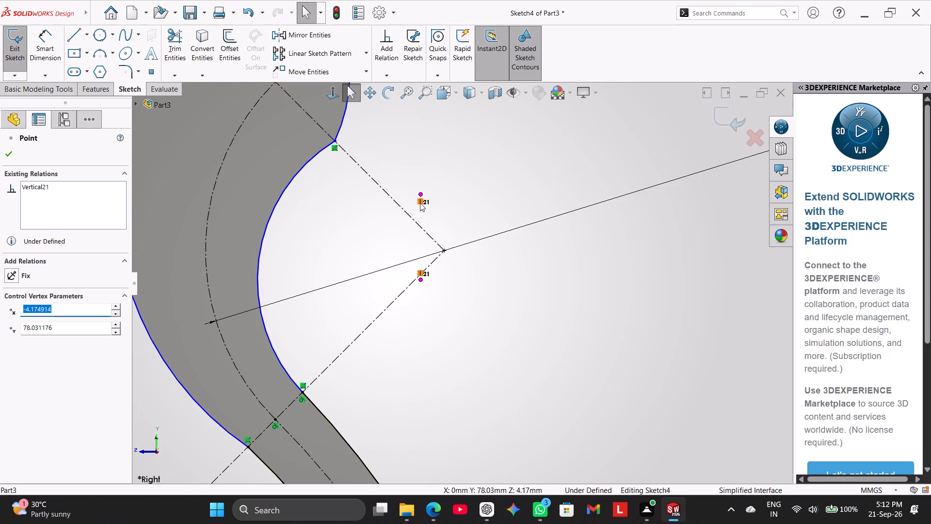
# Delete the Vertical relation between the centre points of the upper bend's inner and outer arcs.
pyautogui.rightClick(421, 202)
pyautogui.click(464, 335)
# Move the outer arc's centre point beyond the R10.00 centreline arc's centre, to about X -1.57, Y 75.66.
pyautogui.scroll(3, 459, 326)
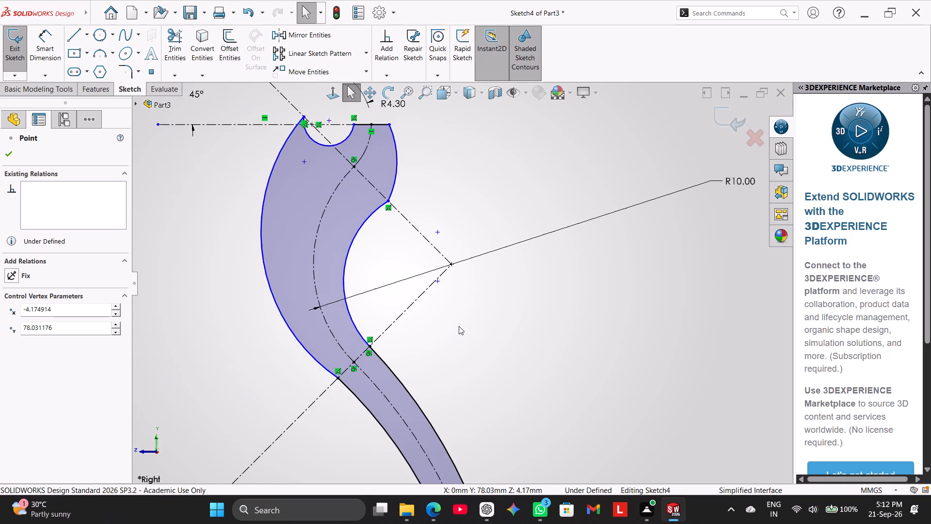
pyautogui.scroll(-1, 459, 326)
pyautogui.scroll(2, 459, 326)
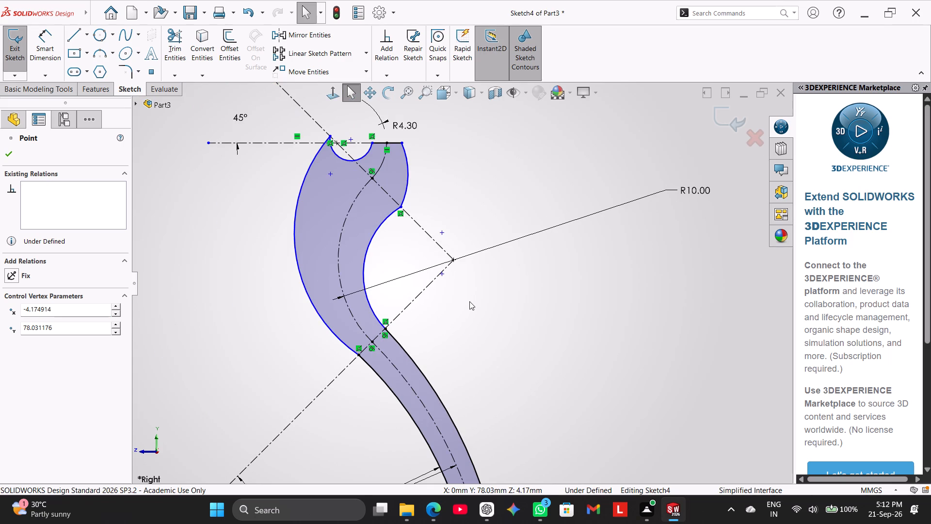
pyautogui.moveTo(442, 231); pyautogui.dragTo(442, 242)
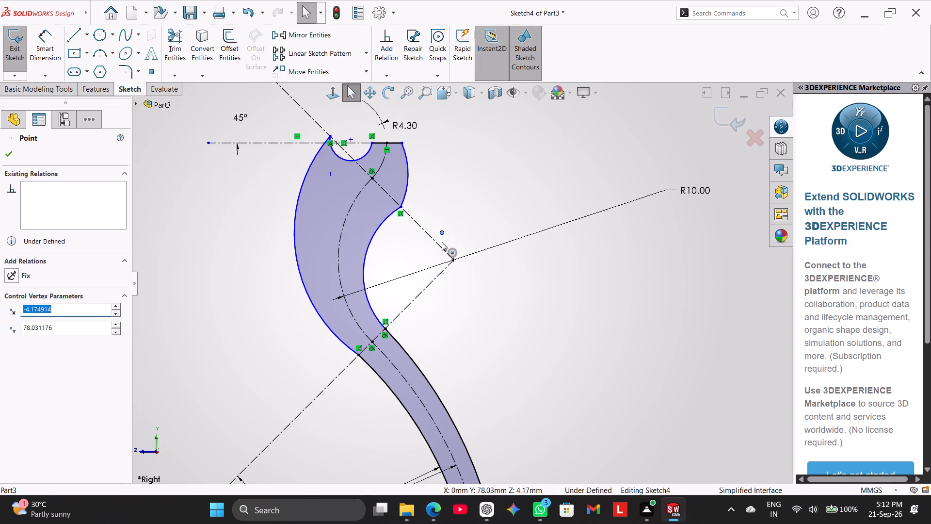
pyautogui.moveTo(442, 242); pyautogui.dragTo(442, 301)
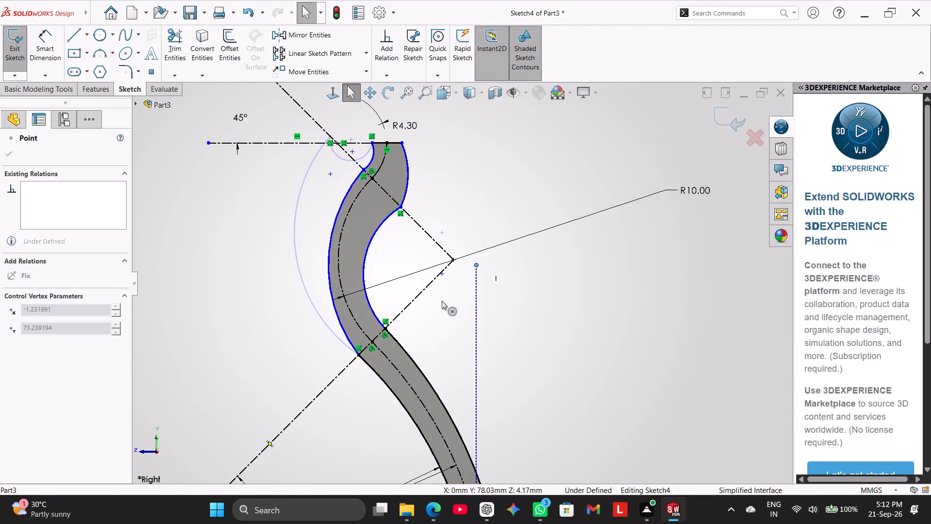
pyautogui.moveTo(442, 301); pyautogui.dragTo(442, 312)
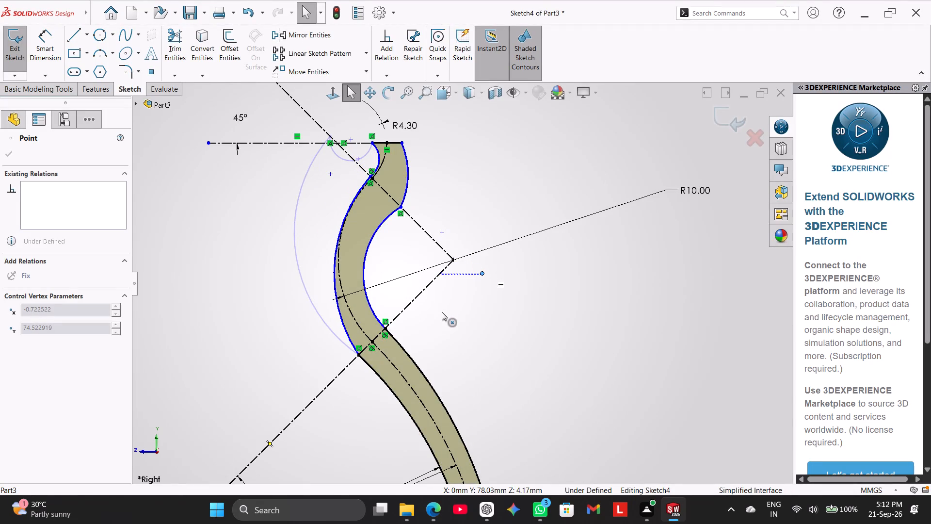
pyautogui.moveTo(442, 312); pyautogui.dragTo(433, 301)
pyautogui.scroll(-3, 477, 320)
pyautogui.click(466, 298)
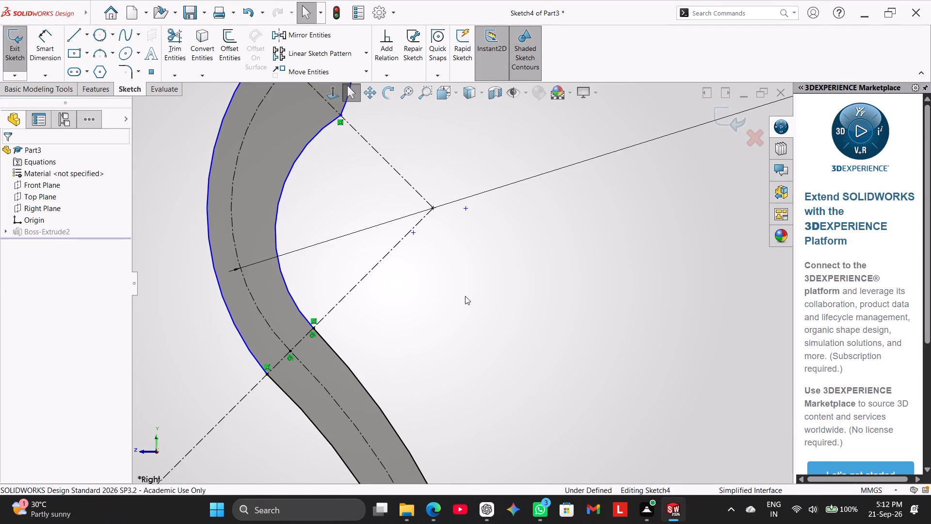
# Add a Horizontal relation between the outer arc's centre point and the centre of the R10.00 centreline arc.
pyautogui.keyDown('ctrl'); pyautogui.click(466, 210); pyautogui.keyUp('ctrl')
pyautogui.keyDown('ctrl'); pyautogui.click(431, 206); pyautogui.keyUp('ctrl')
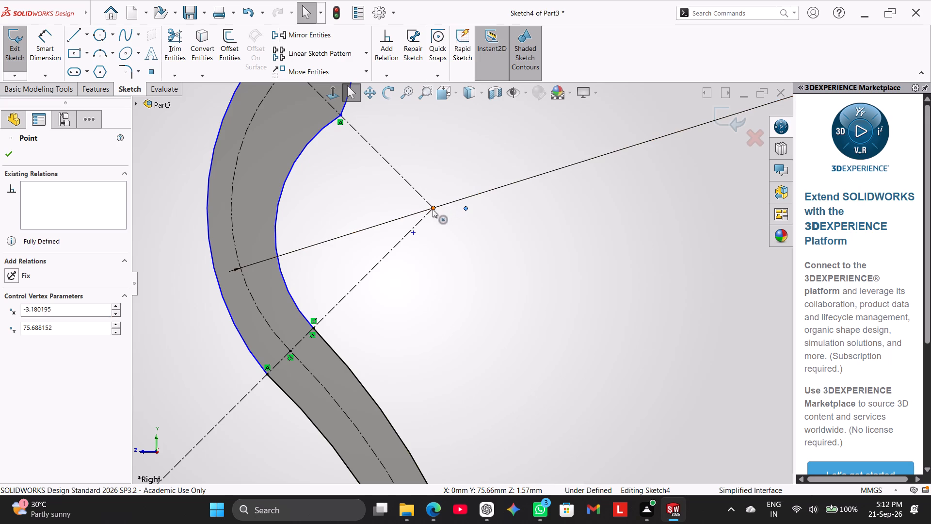
pyautogui.click(33, 324)
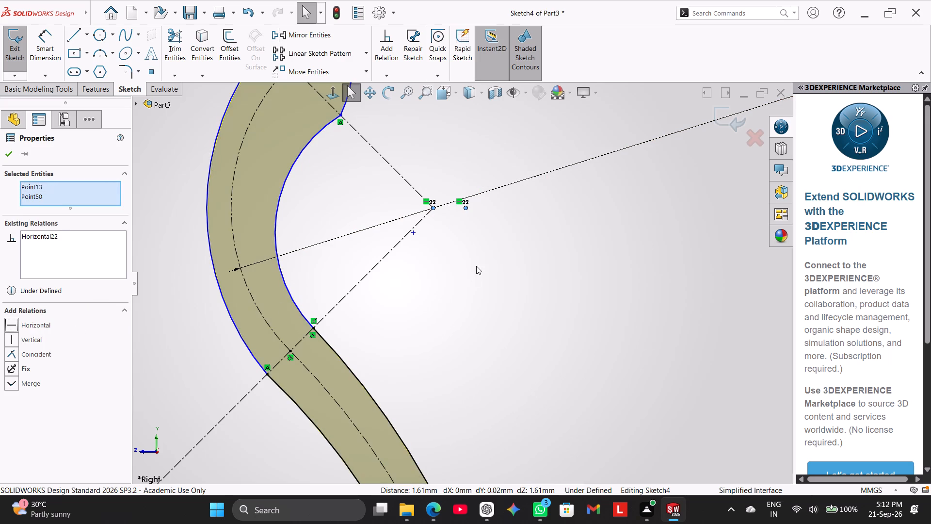
pyautogui.click(476, 266)
# Move the inner arc's centre point along the 45° construction line close to the R10.00 arc's centre, to about X -3.23, Y 75.37.
pyautogui.moveTo(412, 232); pyautogui.dragTo(434, 232)
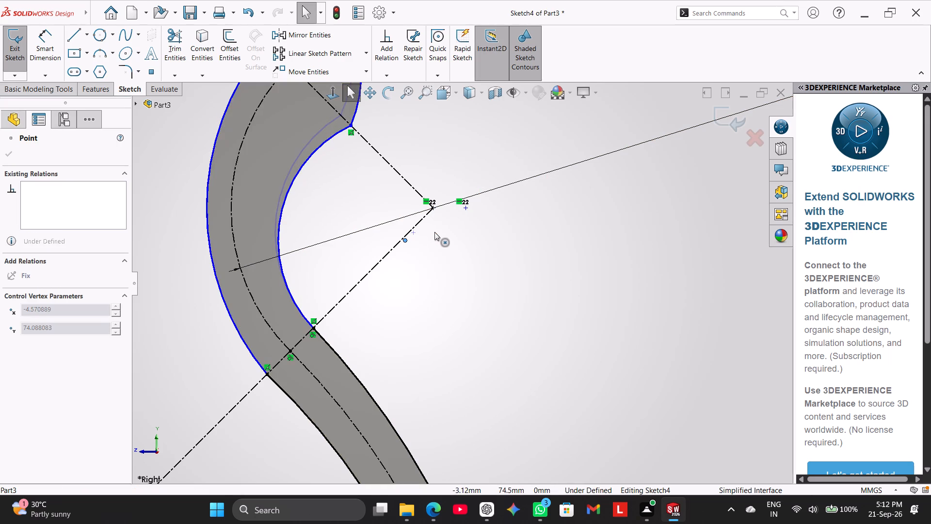
pyautogui.moveTo(434, 232); pyautogui.dragTo(403, 202)
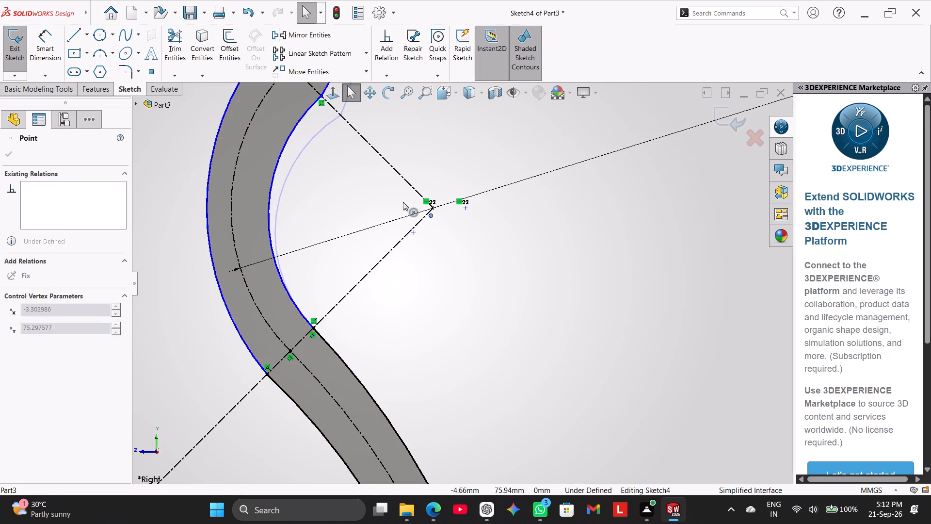
pyautogui.moveTo(403, 202); pyautogui.dragTo(397, 195)
pyautogui.click(480, 244)
pyautogui.scroll(-1, 441, 255)
pyautogui.moveTo(407, 231); pyautogui.dragTo(305, 281)
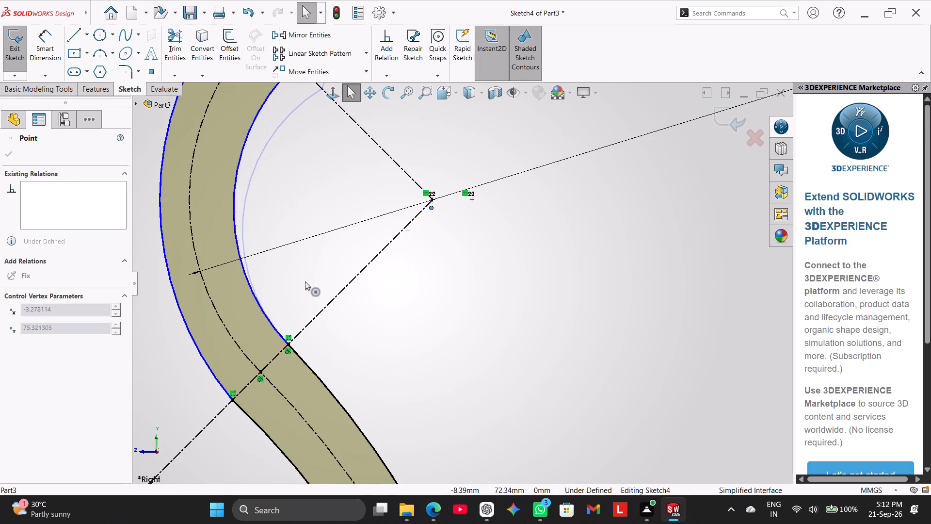
pyautogui.moveTo(305, 281); pyautogui.dragTo(294, 272)
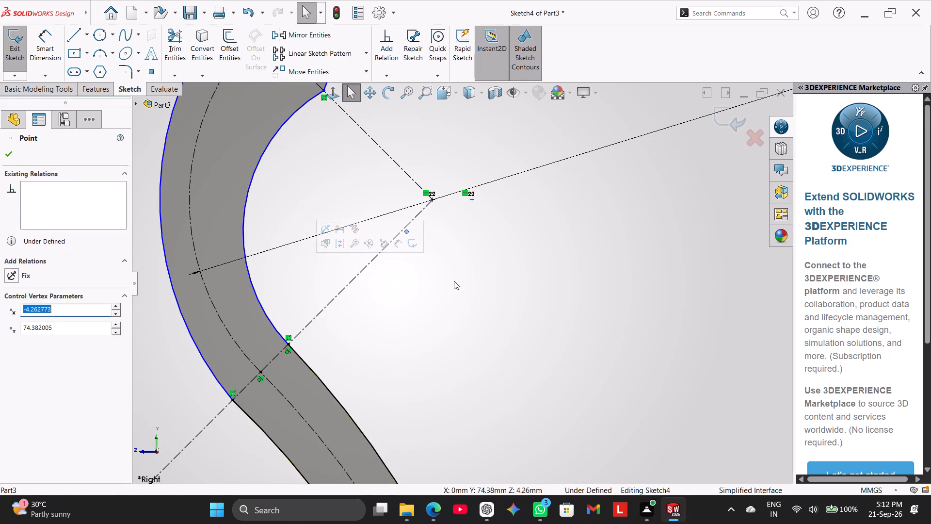
pyautogui.click(454, 281)
pyautogui.moveTo(407, 231); pyautogui.dragTo(449, 210)
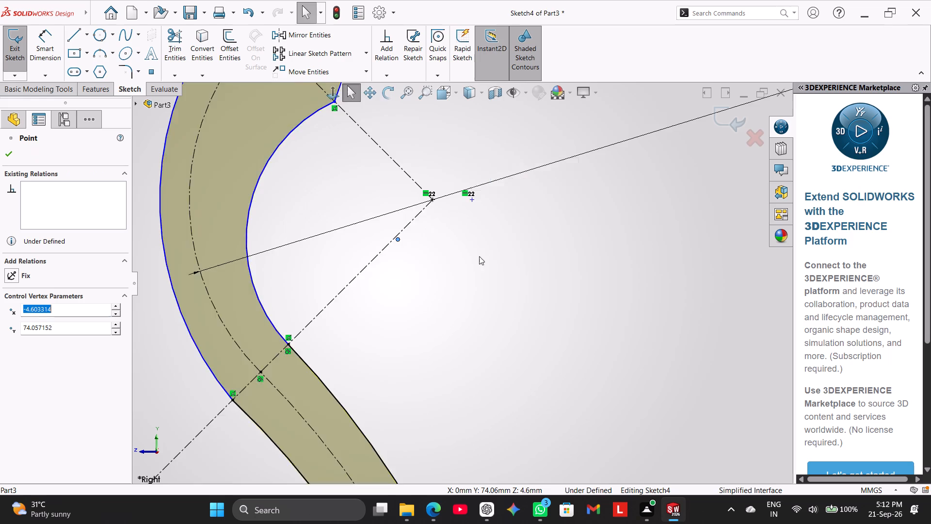
pyautogui.scroll(3, 486, 274)
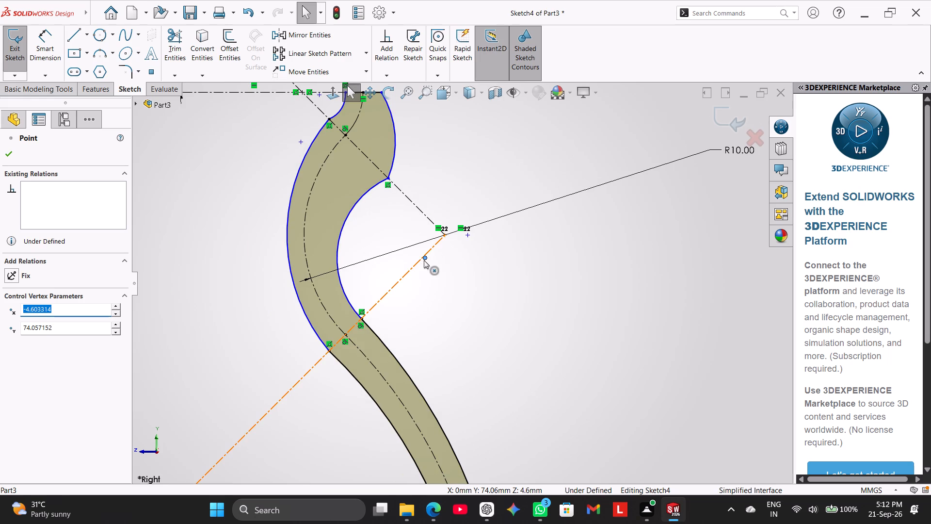
pyautogui.moveTo(426, 256); pyautogui.dragTo(373, 298)
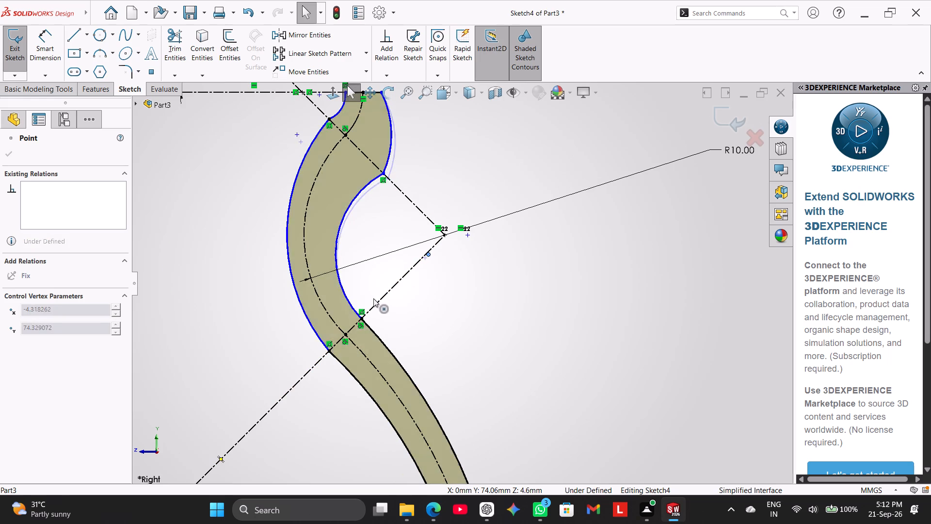
pyautogui.moveTo(373, 298); pyautogui.dragTo(313, 326)
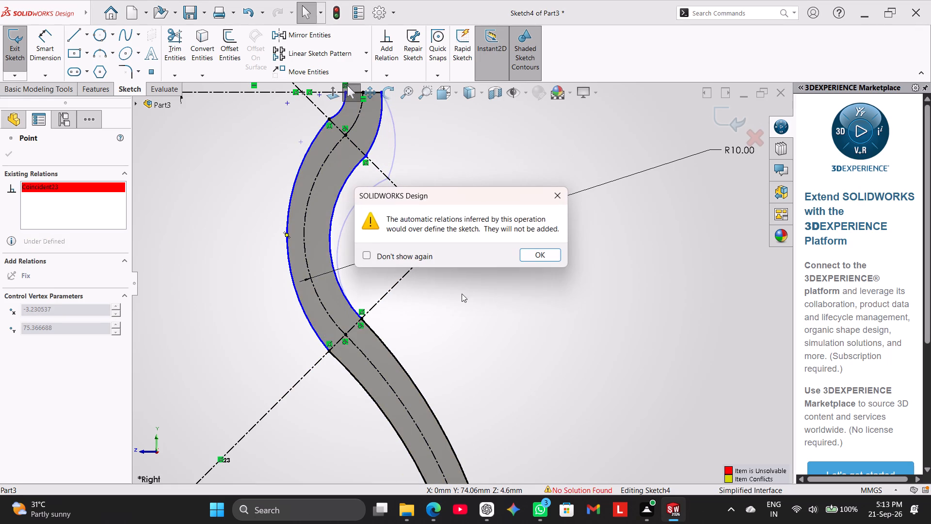
pyautogui.click(542, 259)
# Add a Horizontal relation between the inner arc's centre point and the centre of the R10.00 centreline arc.
pyautogui.scroll(-2, 462, 271)
pyautogui.scroll(-2, 435, 240)
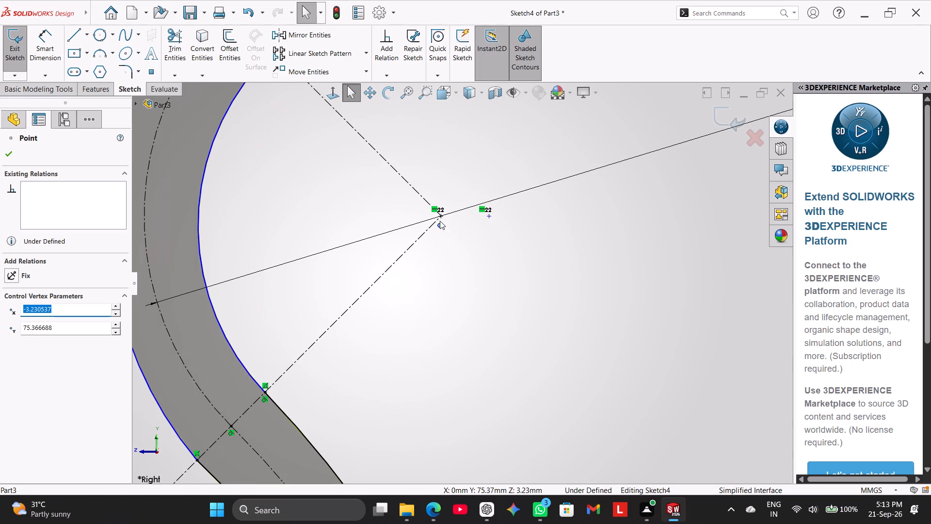
pyautogui.click(459, 248)
pyautogui.keyDown('ctrl'); pyautogui.click(441, 228); pyautogui.keyUp('ctrl')
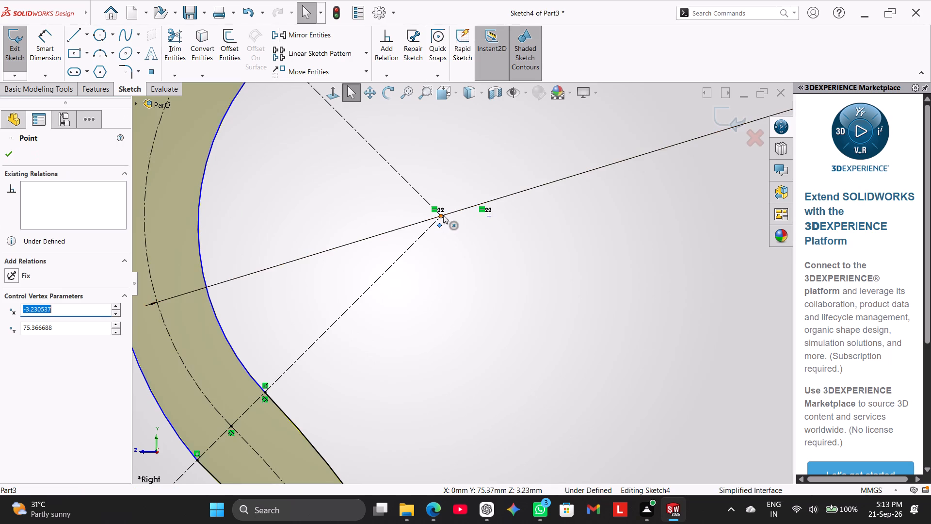
pyautogui.keyDown('ctrl'); pyautogui.click(440, 215); pyautogui.keyUp('ctrl')
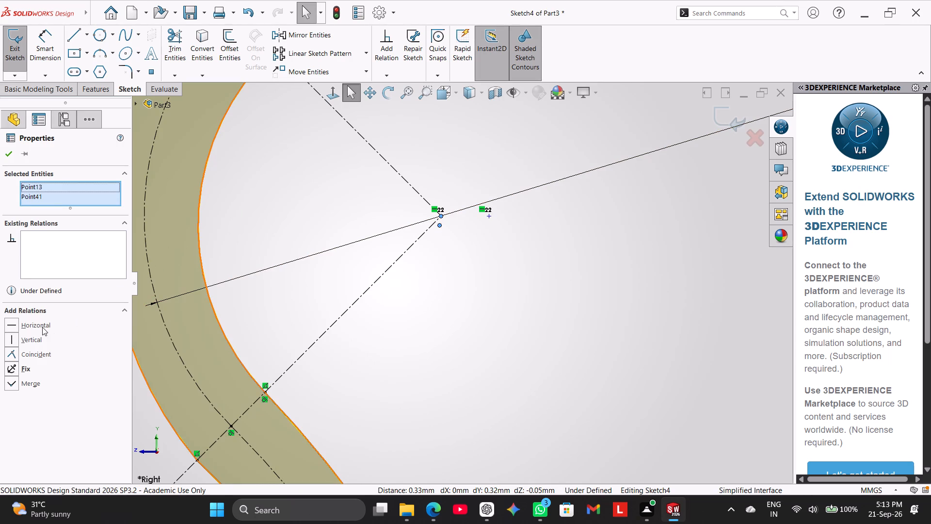
pyautogui.click(42, 327)
pyautogui.click(449, 294)
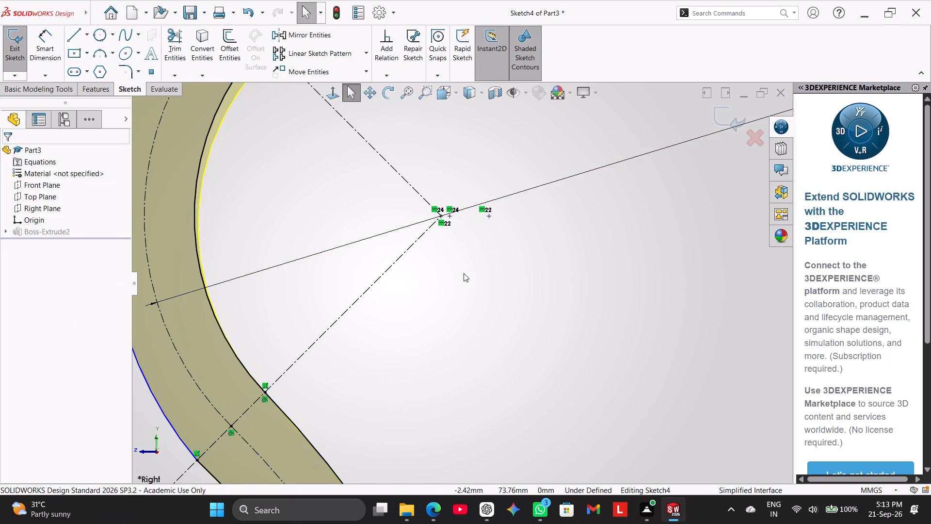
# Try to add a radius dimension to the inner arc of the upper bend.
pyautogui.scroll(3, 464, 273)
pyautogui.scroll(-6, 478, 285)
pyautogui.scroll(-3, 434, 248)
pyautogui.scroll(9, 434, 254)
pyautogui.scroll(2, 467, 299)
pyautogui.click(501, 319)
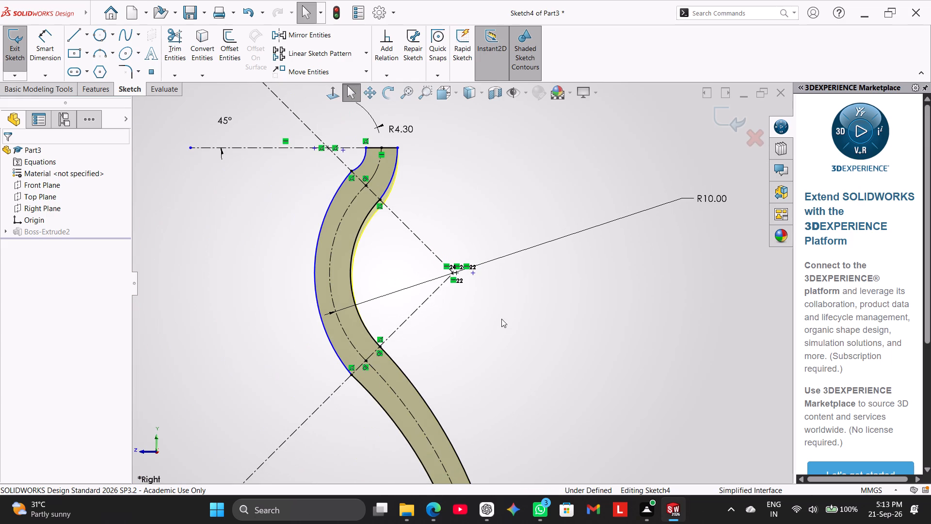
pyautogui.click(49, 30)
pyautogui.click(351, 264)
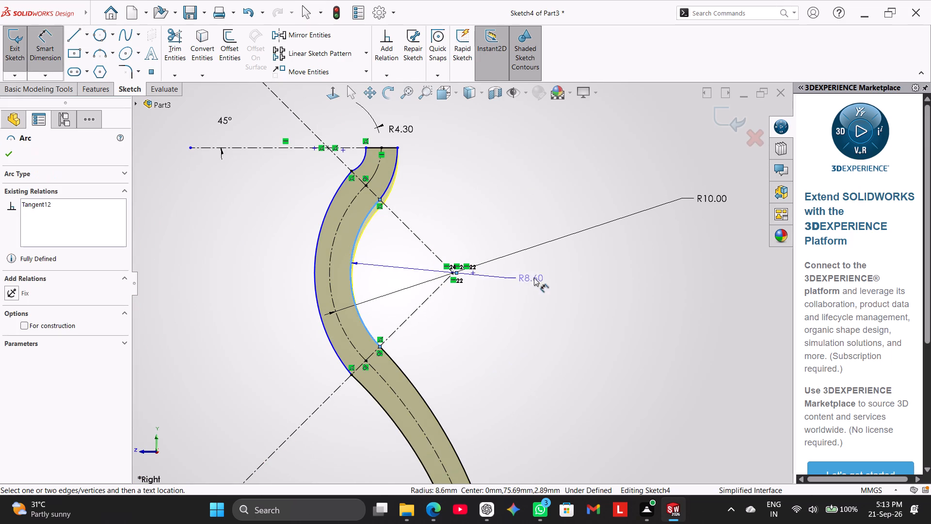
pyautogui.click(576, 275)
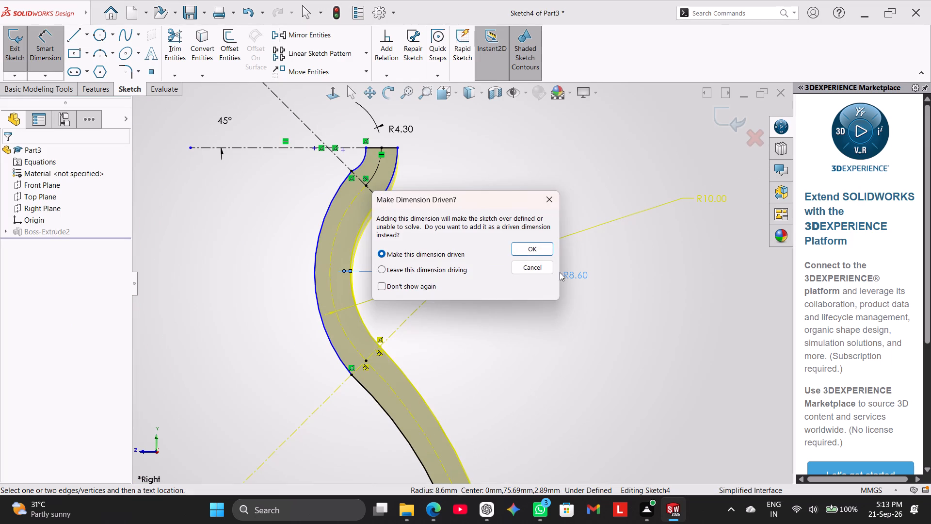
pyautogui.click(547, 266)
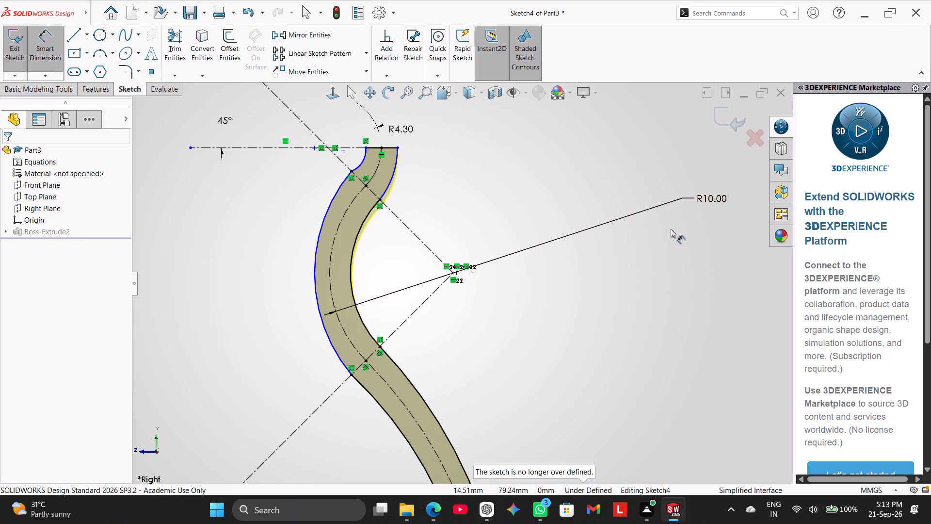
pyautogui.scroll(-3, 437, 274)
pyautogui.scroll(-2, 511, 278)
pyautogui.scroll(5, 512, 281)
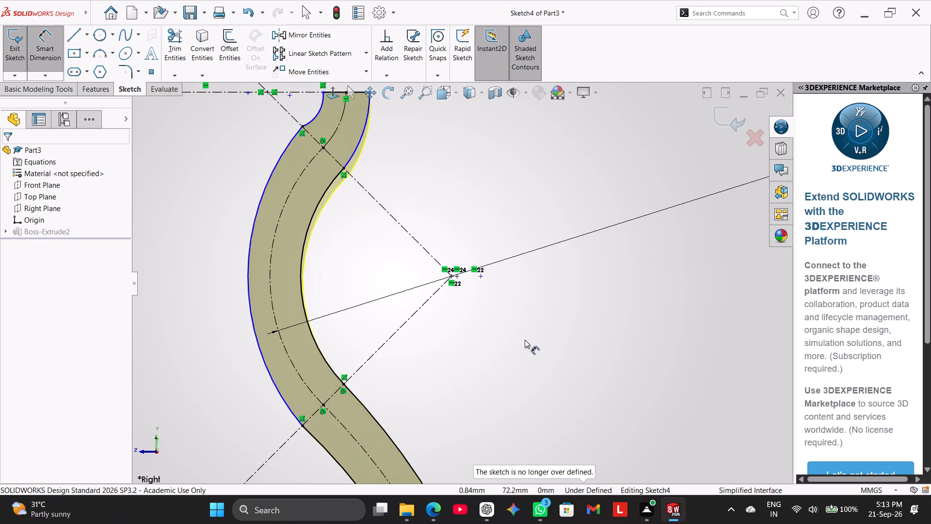
# Add a 12.5 mm radius dimension to the outer arc of the upper bend.
pyautogui.scroll(9, 525, 340)
pyautogui.scroll(-7, 549, 296)
pyautogui.scroll(-3, 289, 237)
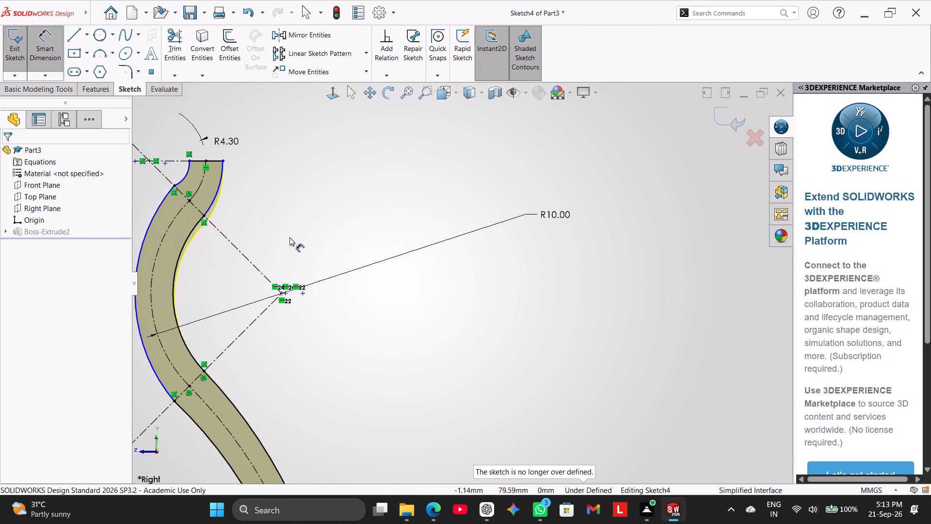
pyautogui.scroll(2, 299, 237)
pyautogui.scroll(-2, 305, 239)
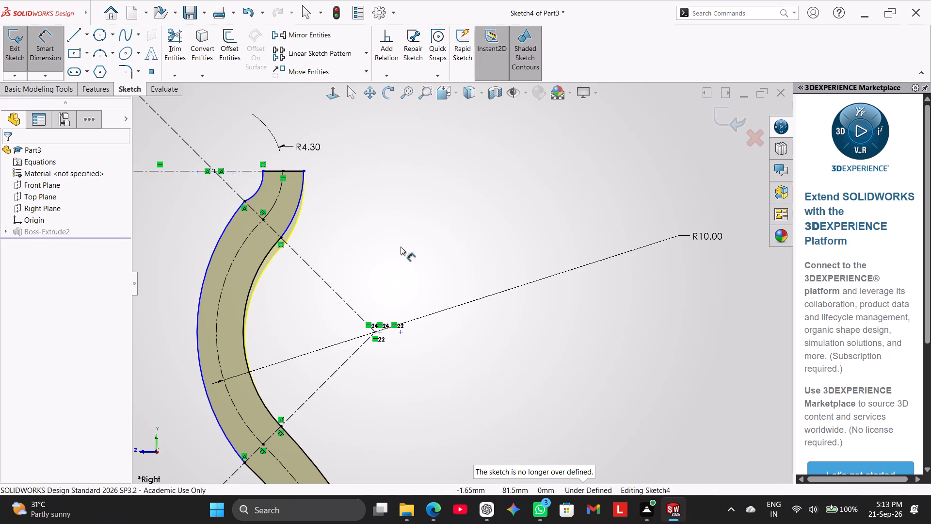
pyautogui.click(208, 272)
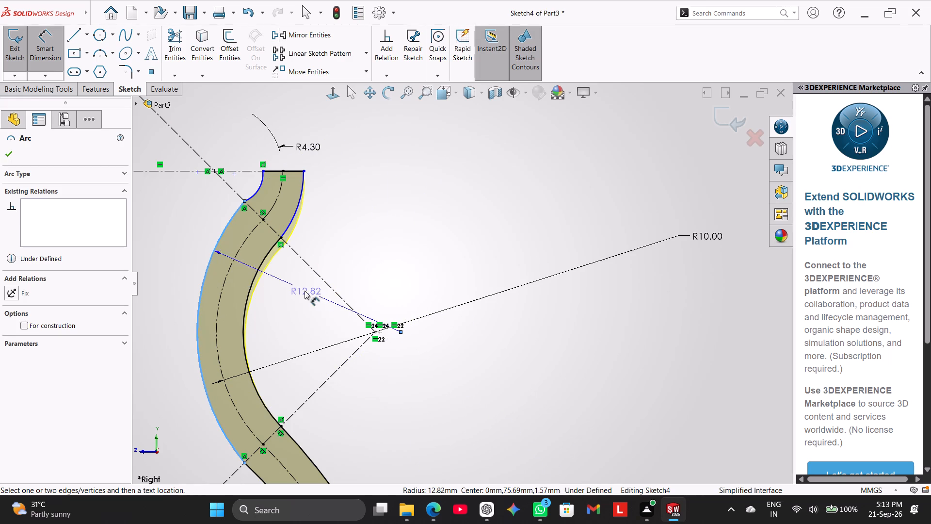
pyautogui.click(302, 307)
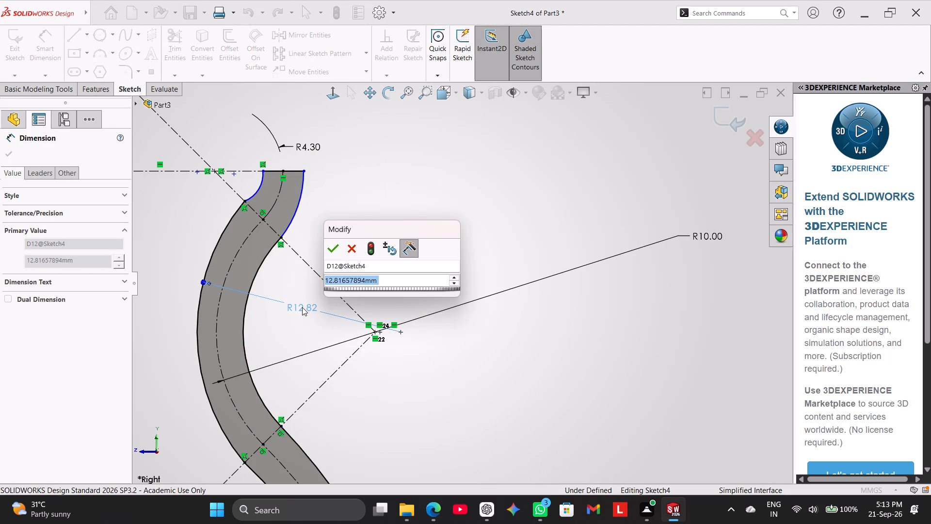
pyautogui.write('10+2.5')
pyautogui.press('Return')
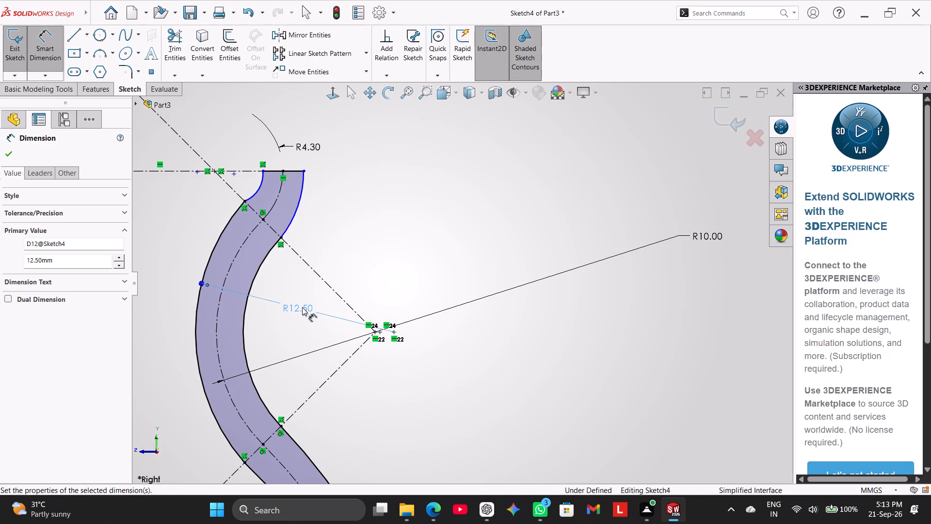
pyautogui.rightClick(562, 337)
pyautogui.click(600, 368)
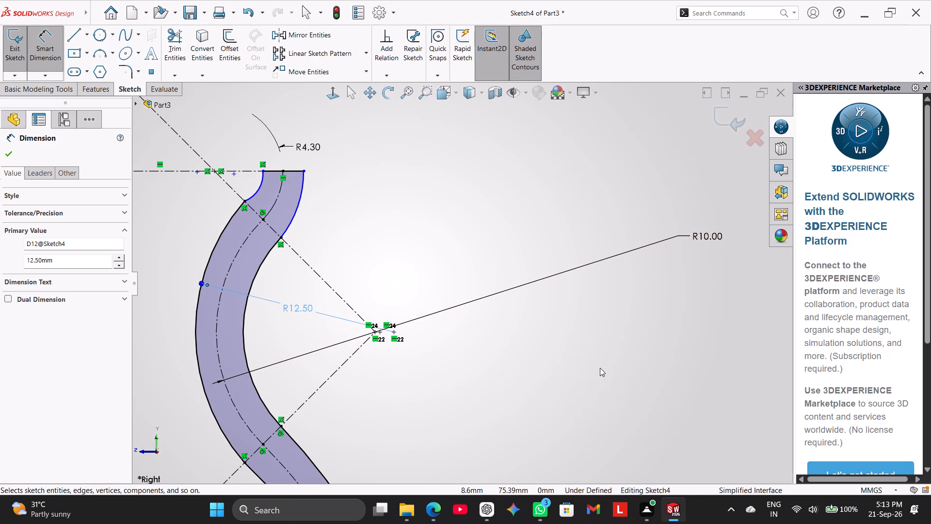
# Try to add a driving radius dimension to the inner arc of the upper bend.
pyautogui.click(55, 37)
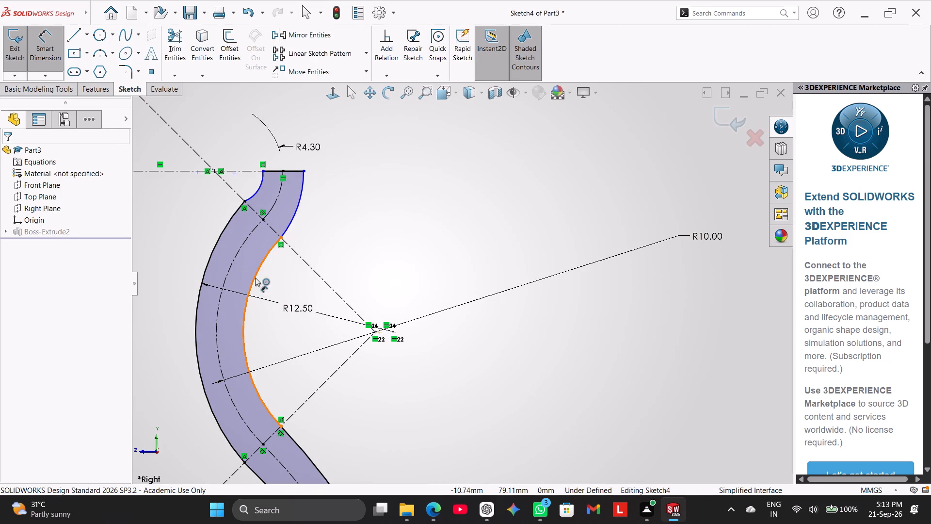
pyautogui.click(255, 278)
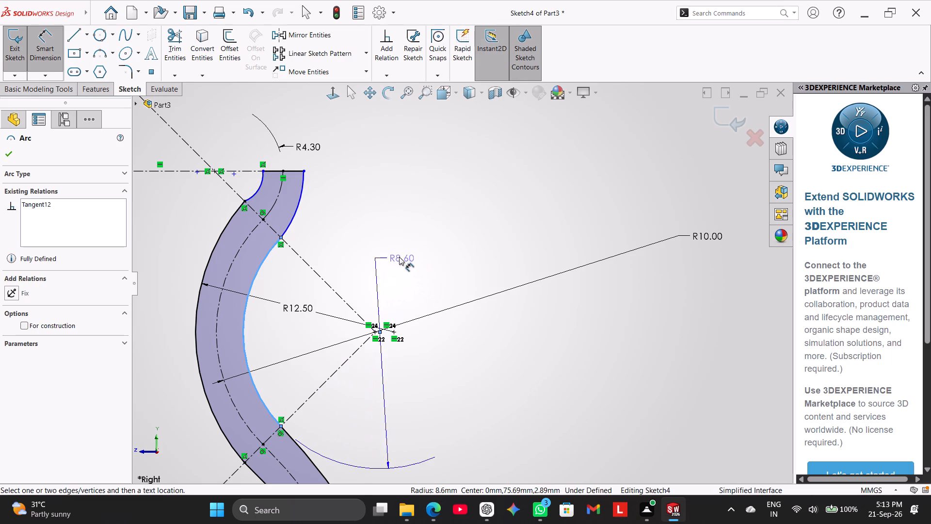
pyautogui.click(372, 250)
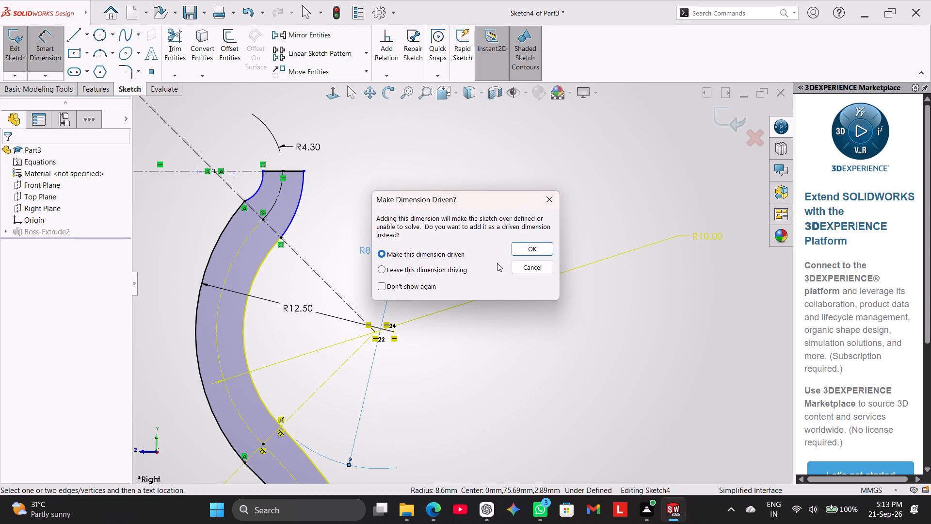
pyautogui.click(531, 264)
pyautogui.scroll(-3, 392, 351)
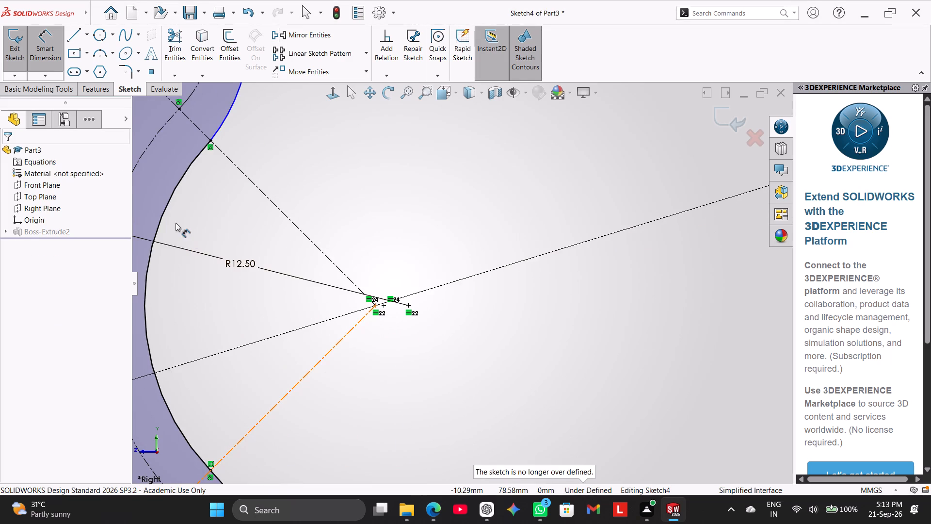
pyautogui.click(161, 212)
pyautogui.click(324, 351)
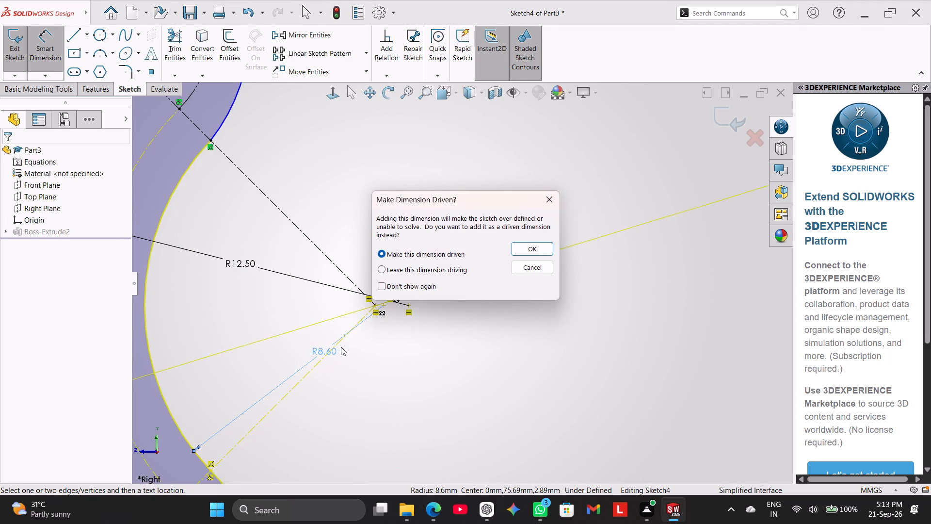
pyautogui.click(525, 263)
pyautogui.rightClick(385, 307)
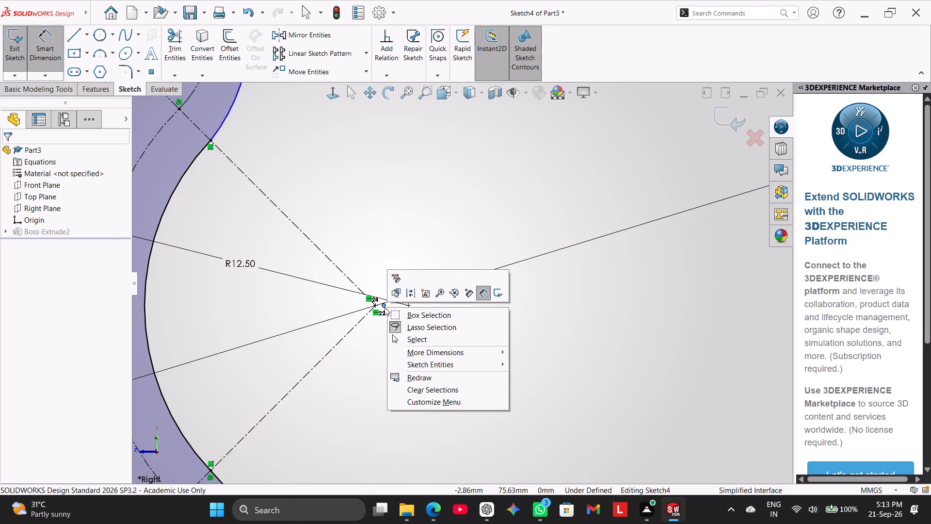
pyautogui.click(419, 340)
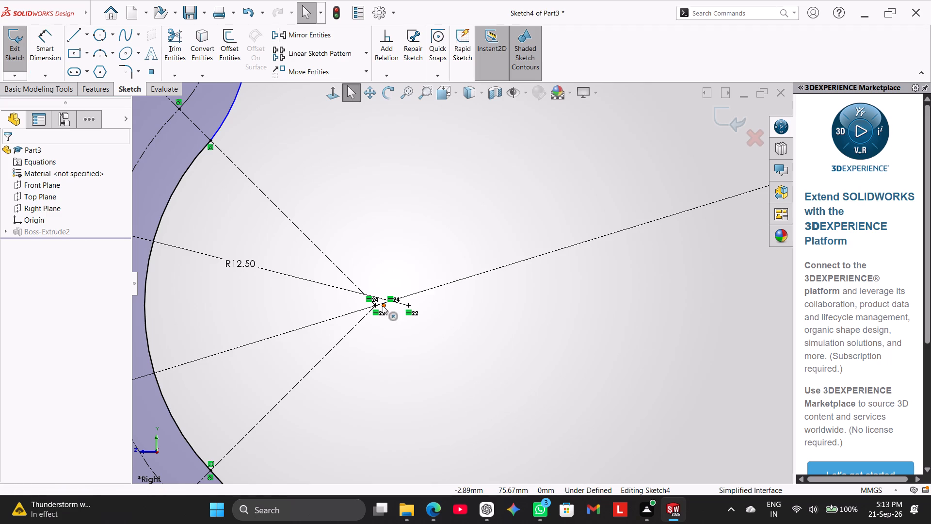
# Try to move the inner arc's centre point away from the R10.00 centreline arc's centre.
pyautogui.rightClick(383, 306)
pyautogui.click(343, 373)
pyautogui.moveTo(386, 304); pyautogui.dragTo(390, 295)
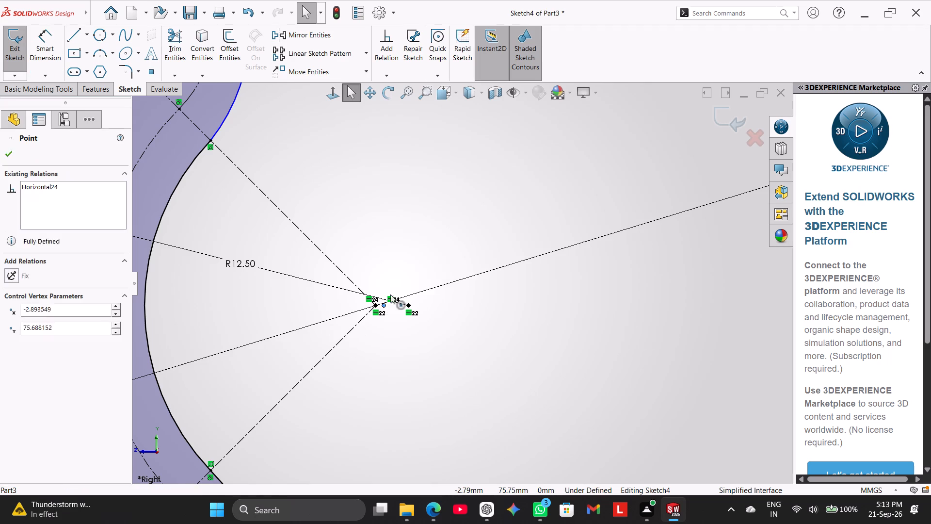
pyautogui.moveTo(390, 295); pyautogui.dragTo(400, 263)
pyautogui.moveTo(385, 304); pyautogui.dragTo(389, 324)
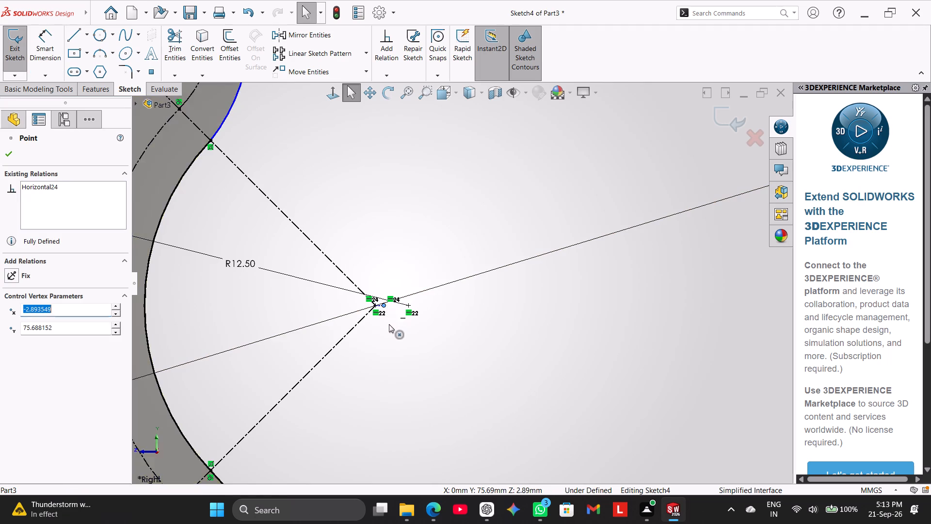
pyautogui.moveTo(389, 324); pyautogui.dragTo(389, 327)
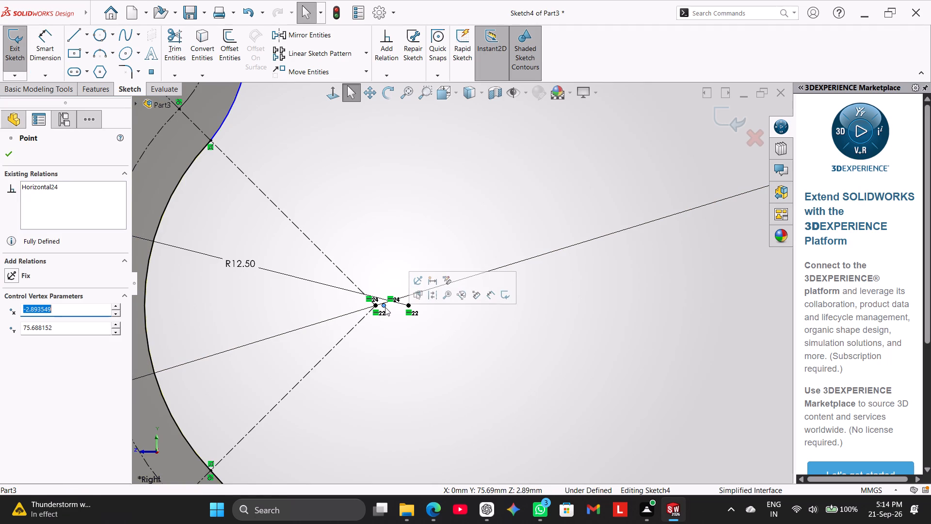
# Delete the Horizontal relation between the inner arc's centre point and the R10.00 centreline arc's centre.
pyautogui.rightClick(391, 298)
pyautogui.click(424, 427)
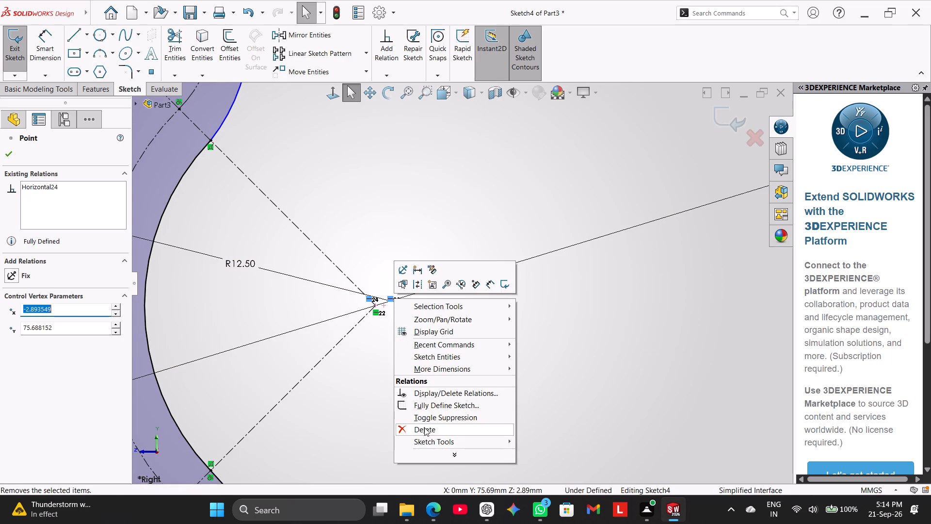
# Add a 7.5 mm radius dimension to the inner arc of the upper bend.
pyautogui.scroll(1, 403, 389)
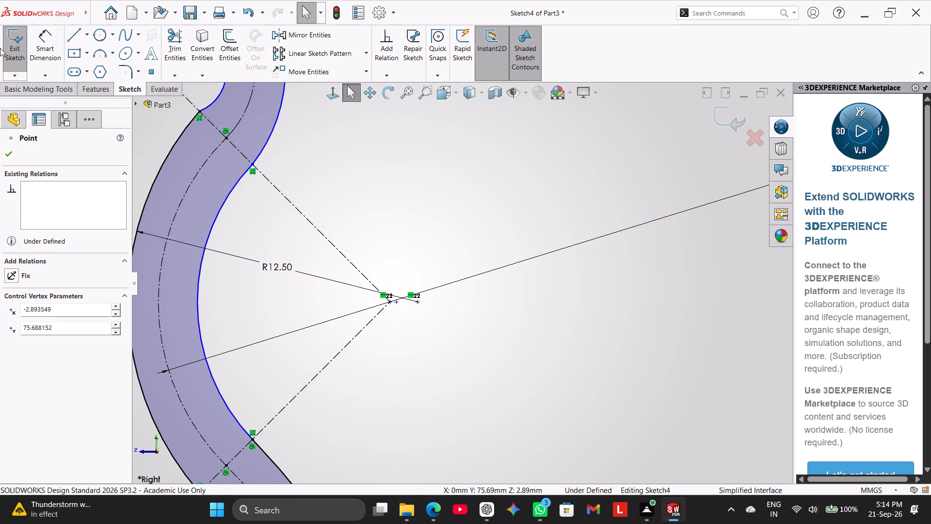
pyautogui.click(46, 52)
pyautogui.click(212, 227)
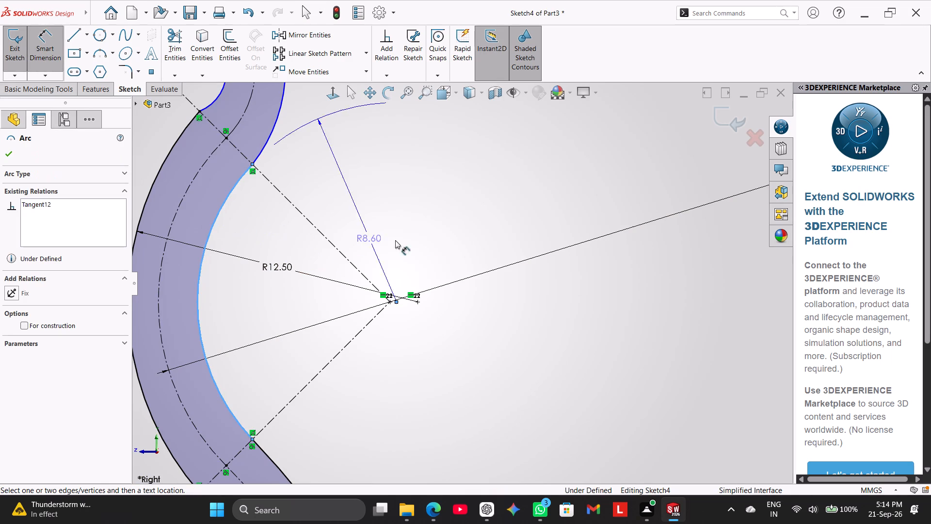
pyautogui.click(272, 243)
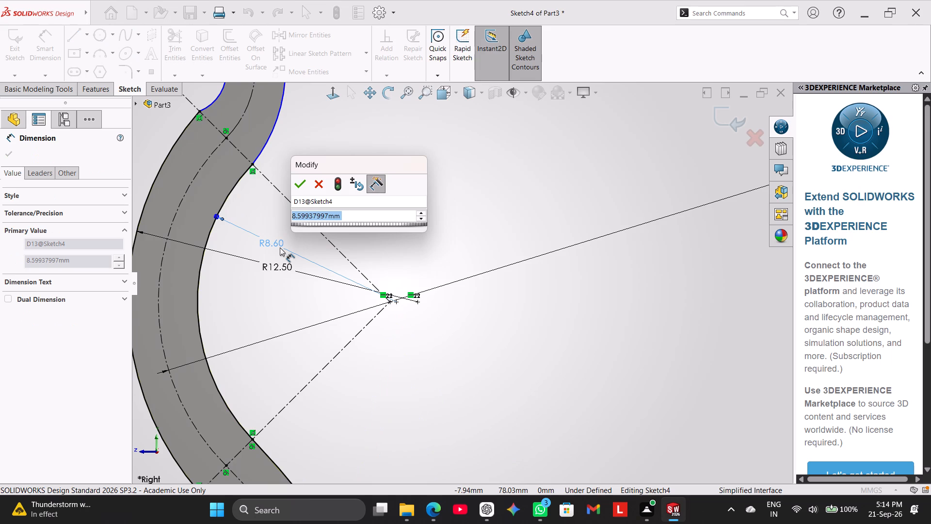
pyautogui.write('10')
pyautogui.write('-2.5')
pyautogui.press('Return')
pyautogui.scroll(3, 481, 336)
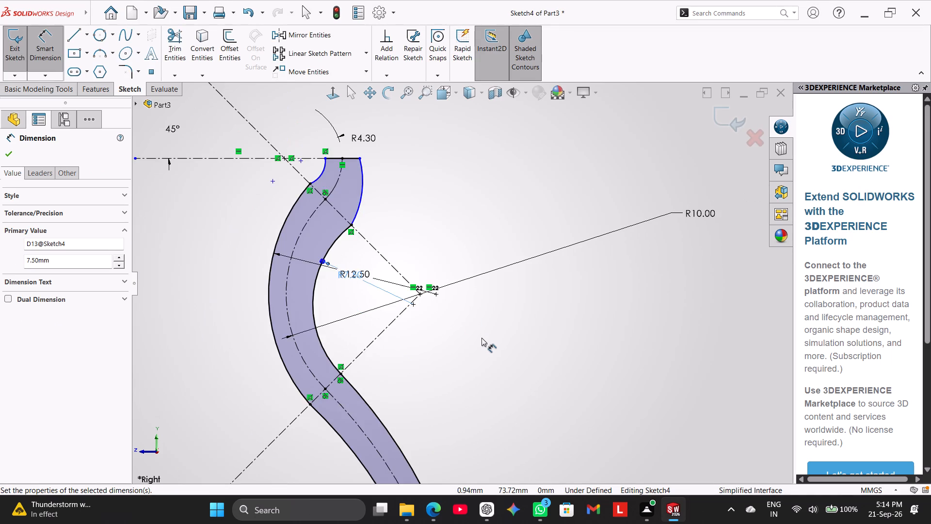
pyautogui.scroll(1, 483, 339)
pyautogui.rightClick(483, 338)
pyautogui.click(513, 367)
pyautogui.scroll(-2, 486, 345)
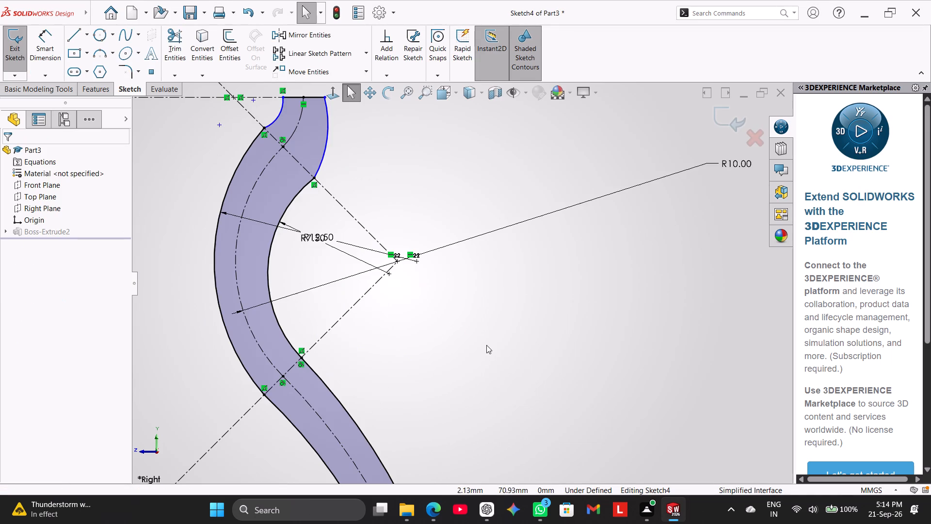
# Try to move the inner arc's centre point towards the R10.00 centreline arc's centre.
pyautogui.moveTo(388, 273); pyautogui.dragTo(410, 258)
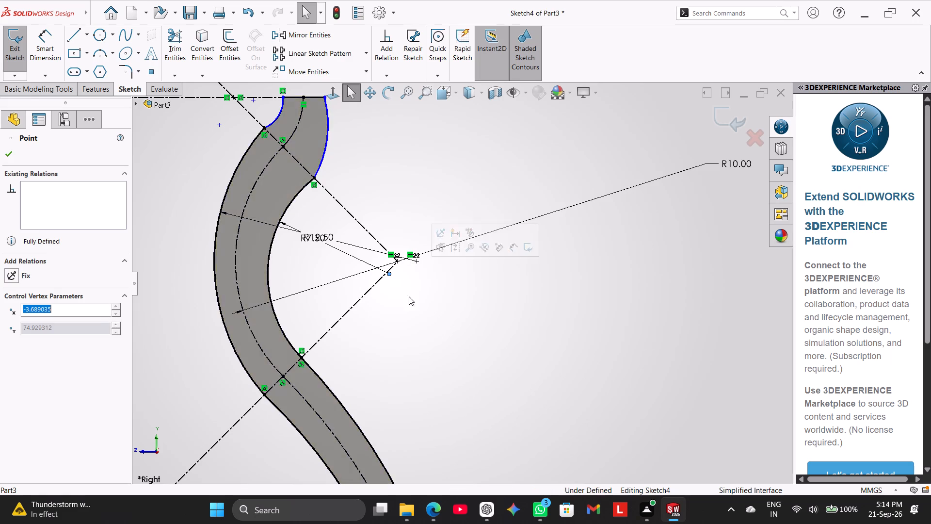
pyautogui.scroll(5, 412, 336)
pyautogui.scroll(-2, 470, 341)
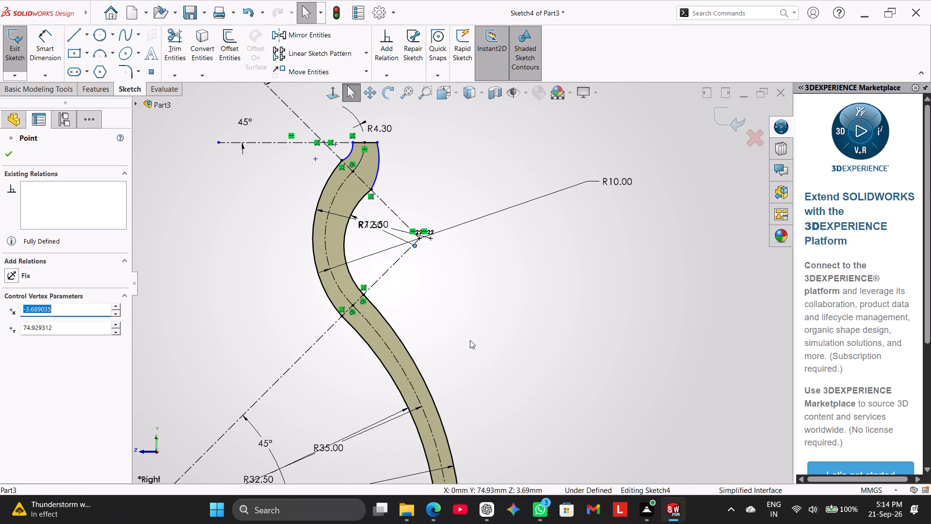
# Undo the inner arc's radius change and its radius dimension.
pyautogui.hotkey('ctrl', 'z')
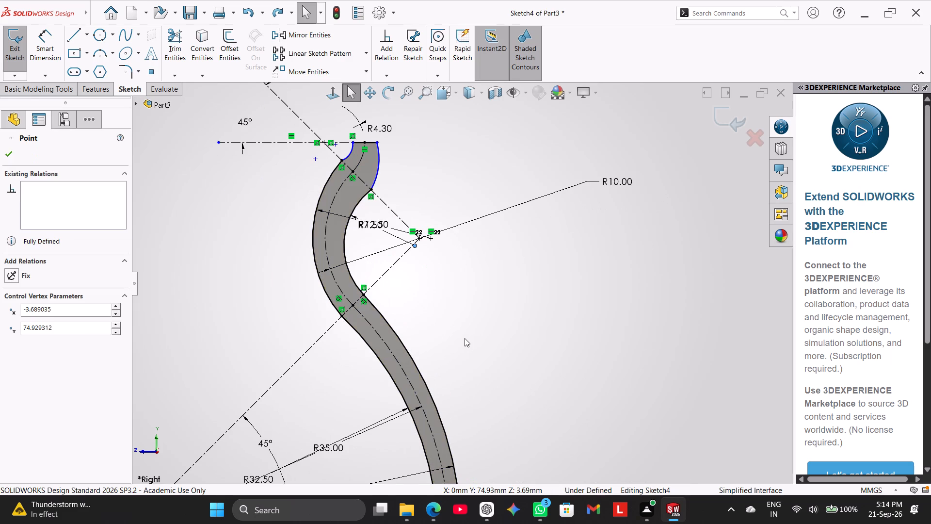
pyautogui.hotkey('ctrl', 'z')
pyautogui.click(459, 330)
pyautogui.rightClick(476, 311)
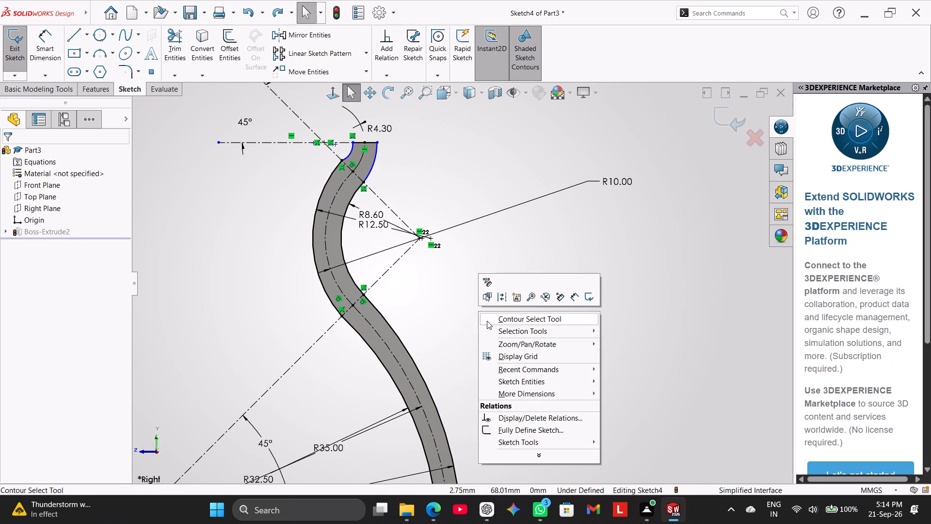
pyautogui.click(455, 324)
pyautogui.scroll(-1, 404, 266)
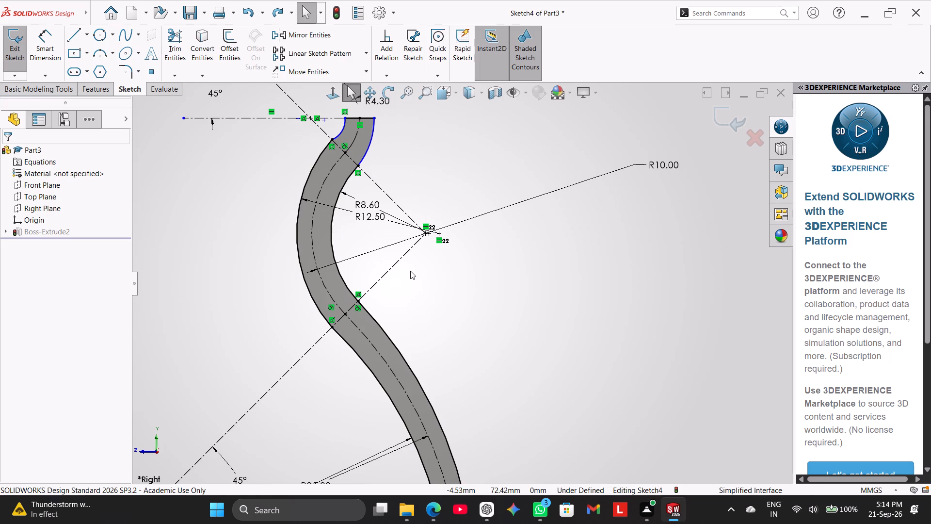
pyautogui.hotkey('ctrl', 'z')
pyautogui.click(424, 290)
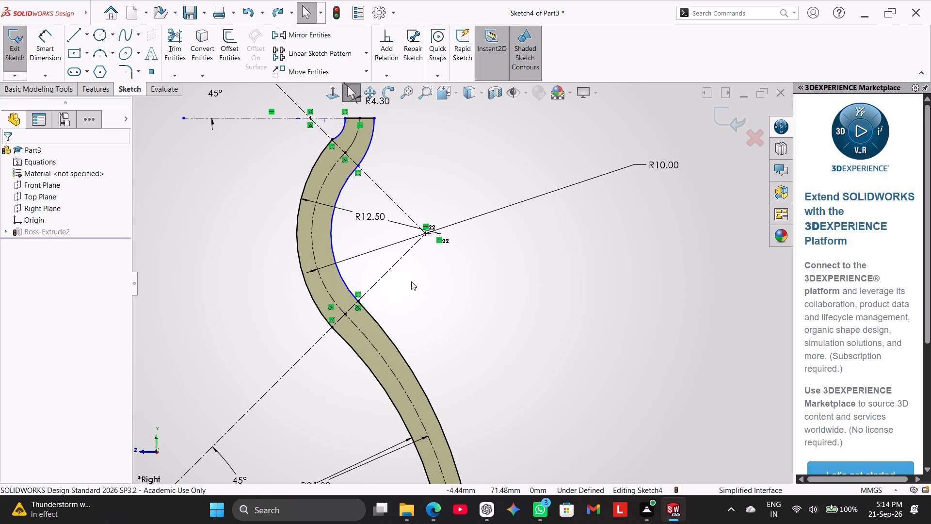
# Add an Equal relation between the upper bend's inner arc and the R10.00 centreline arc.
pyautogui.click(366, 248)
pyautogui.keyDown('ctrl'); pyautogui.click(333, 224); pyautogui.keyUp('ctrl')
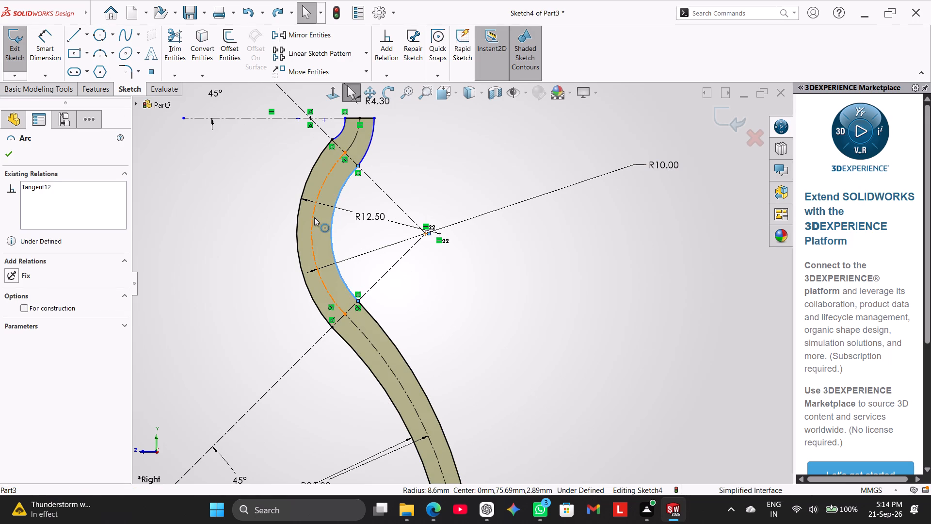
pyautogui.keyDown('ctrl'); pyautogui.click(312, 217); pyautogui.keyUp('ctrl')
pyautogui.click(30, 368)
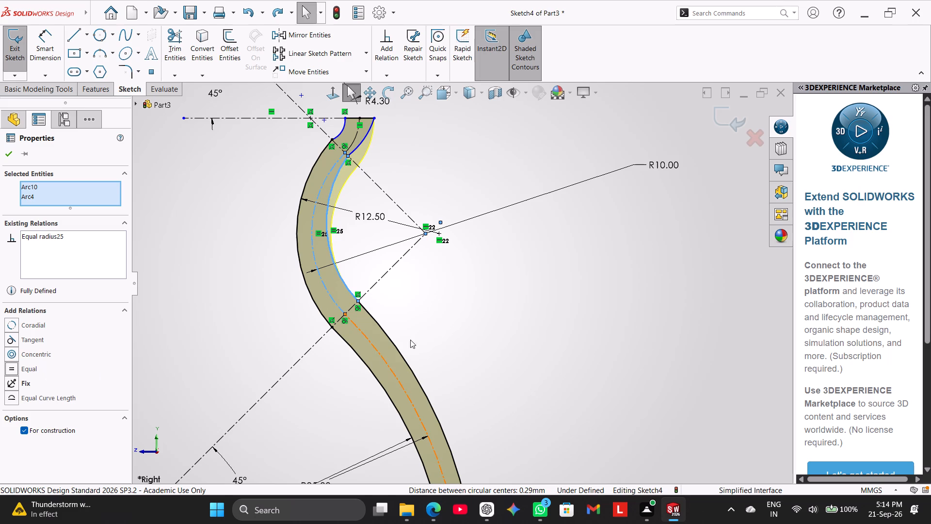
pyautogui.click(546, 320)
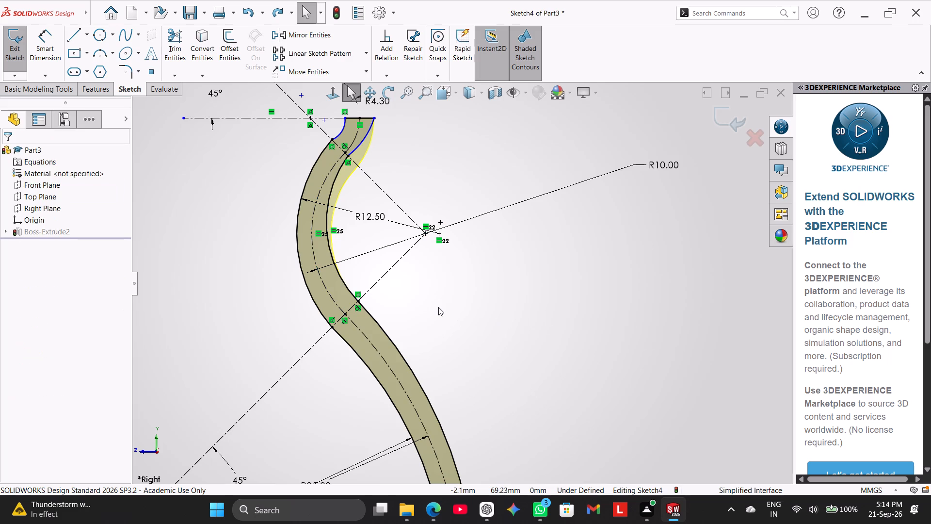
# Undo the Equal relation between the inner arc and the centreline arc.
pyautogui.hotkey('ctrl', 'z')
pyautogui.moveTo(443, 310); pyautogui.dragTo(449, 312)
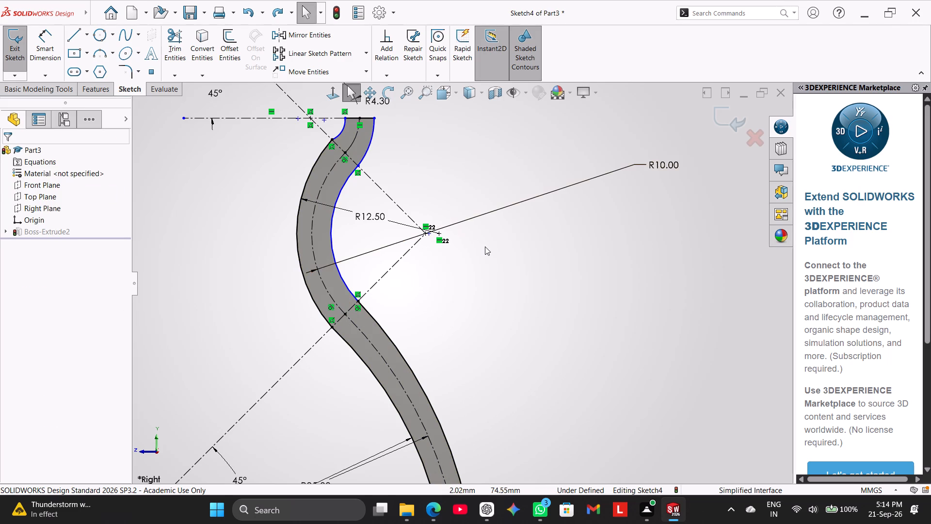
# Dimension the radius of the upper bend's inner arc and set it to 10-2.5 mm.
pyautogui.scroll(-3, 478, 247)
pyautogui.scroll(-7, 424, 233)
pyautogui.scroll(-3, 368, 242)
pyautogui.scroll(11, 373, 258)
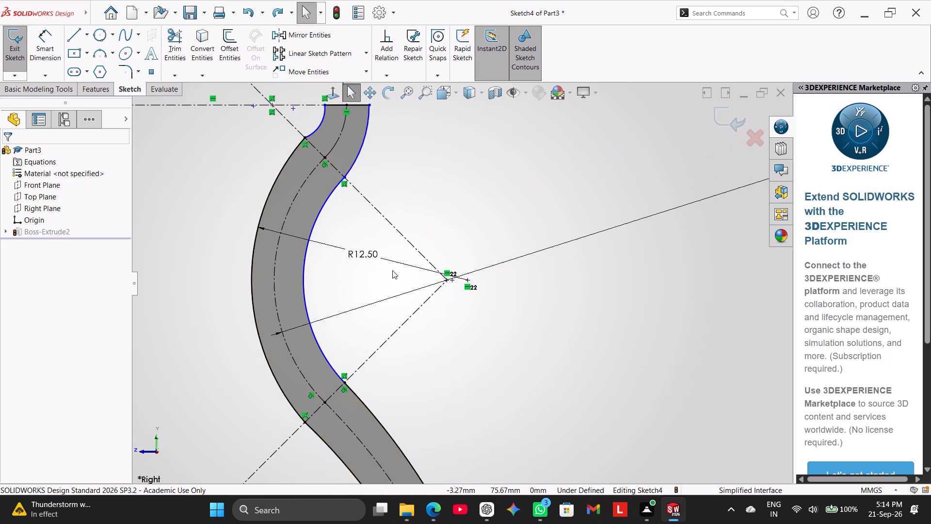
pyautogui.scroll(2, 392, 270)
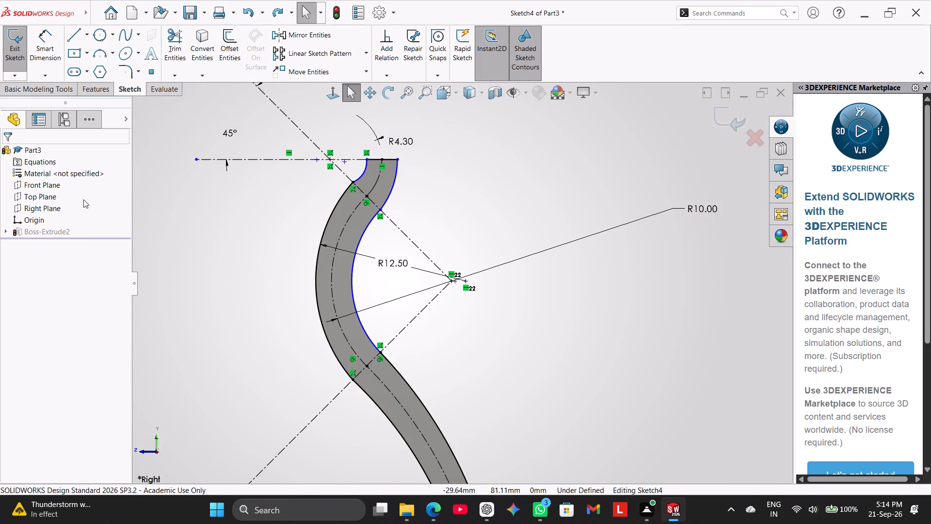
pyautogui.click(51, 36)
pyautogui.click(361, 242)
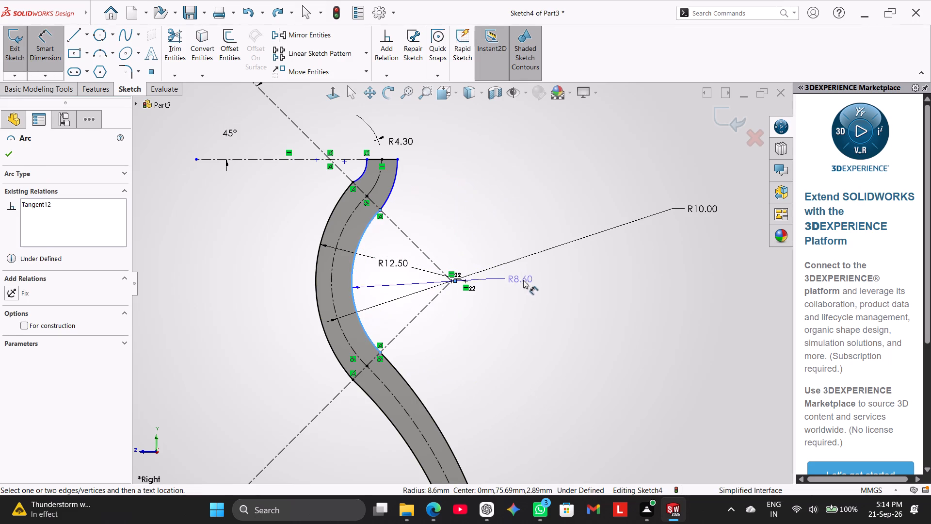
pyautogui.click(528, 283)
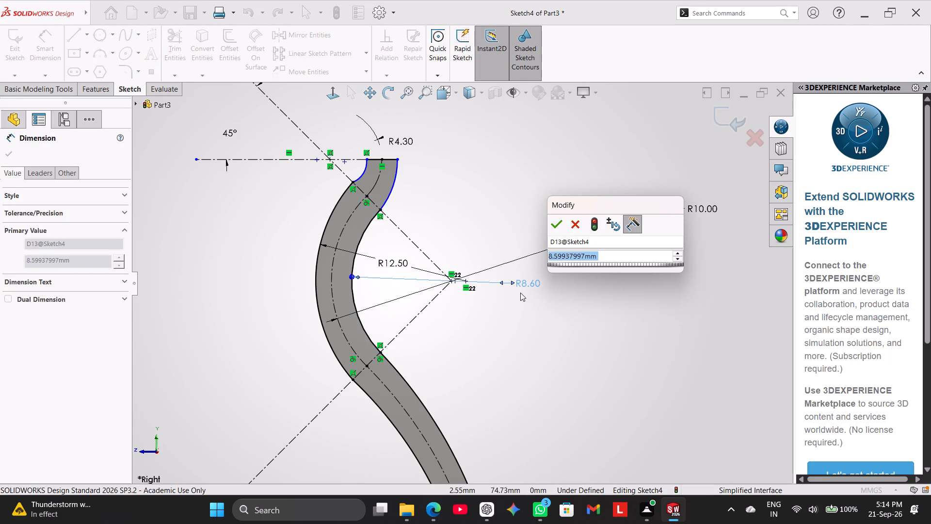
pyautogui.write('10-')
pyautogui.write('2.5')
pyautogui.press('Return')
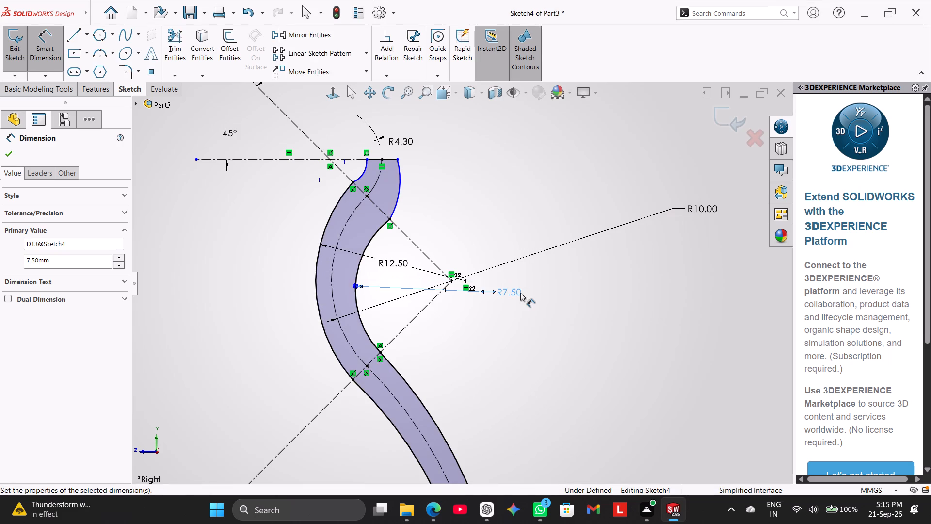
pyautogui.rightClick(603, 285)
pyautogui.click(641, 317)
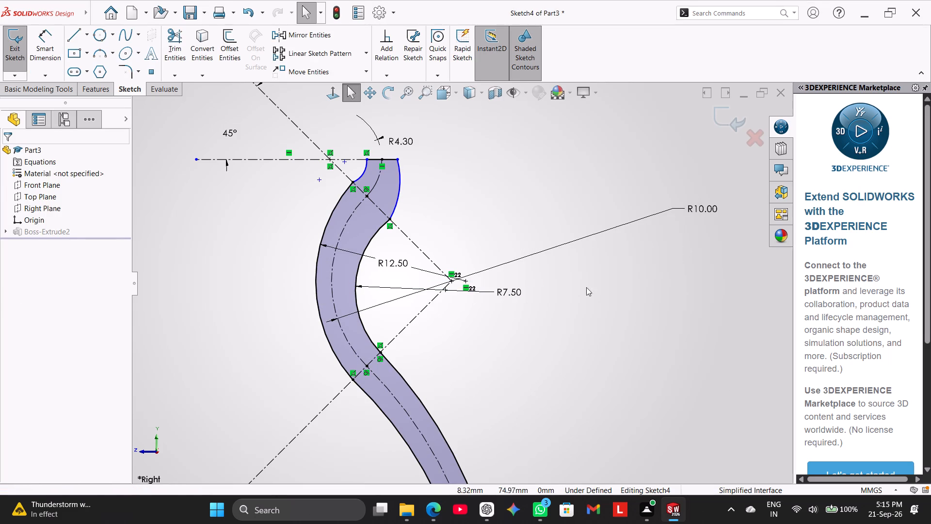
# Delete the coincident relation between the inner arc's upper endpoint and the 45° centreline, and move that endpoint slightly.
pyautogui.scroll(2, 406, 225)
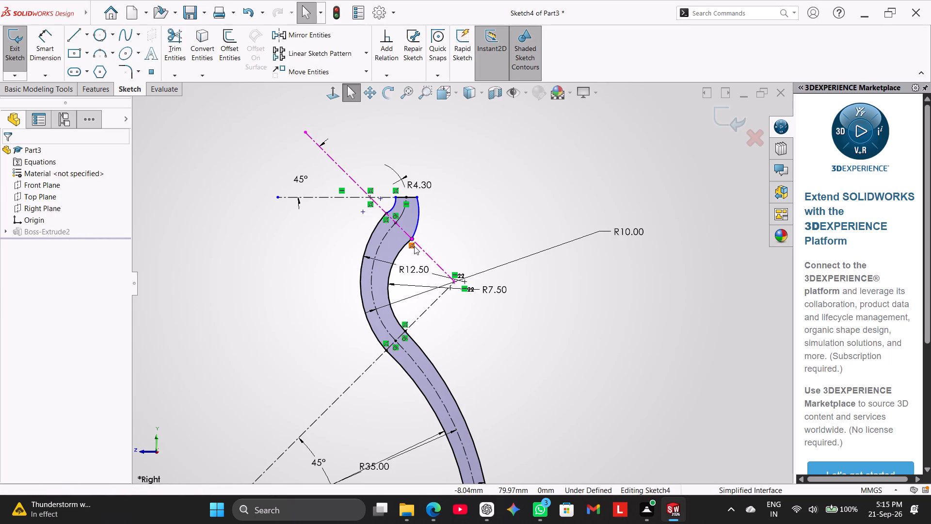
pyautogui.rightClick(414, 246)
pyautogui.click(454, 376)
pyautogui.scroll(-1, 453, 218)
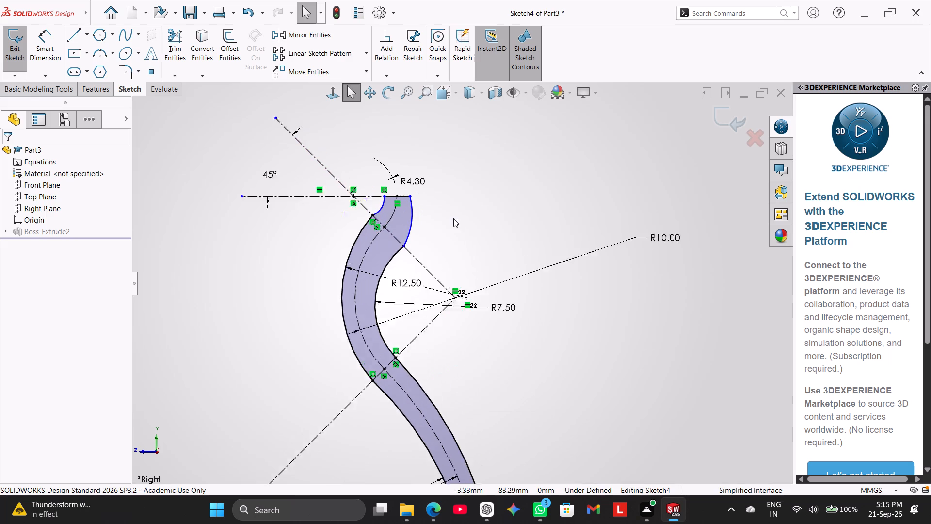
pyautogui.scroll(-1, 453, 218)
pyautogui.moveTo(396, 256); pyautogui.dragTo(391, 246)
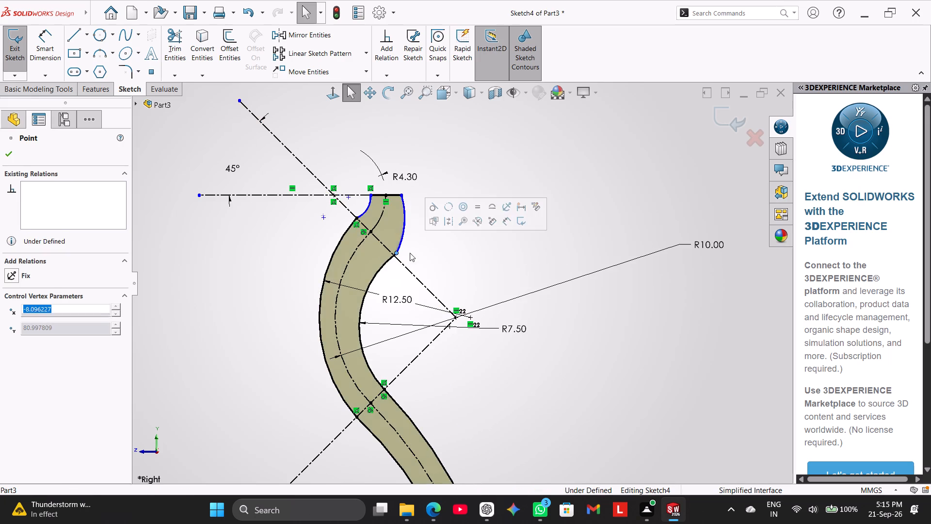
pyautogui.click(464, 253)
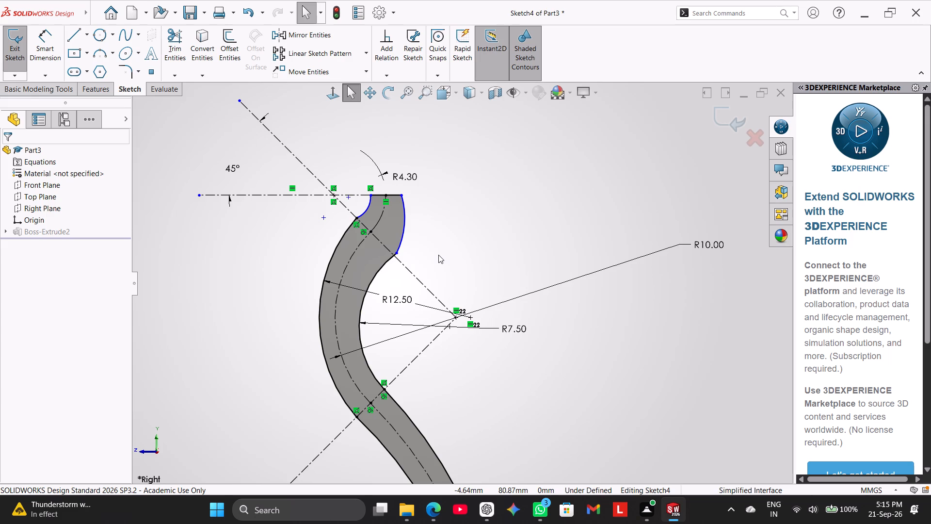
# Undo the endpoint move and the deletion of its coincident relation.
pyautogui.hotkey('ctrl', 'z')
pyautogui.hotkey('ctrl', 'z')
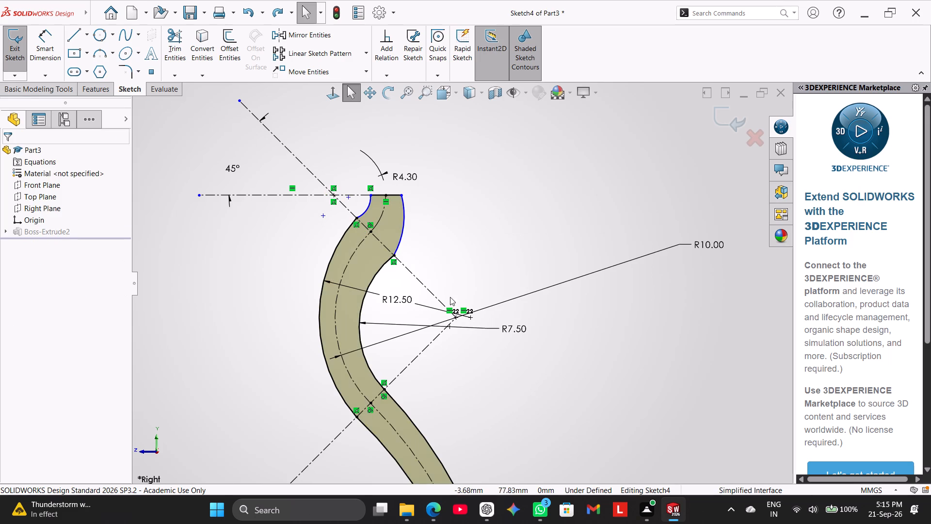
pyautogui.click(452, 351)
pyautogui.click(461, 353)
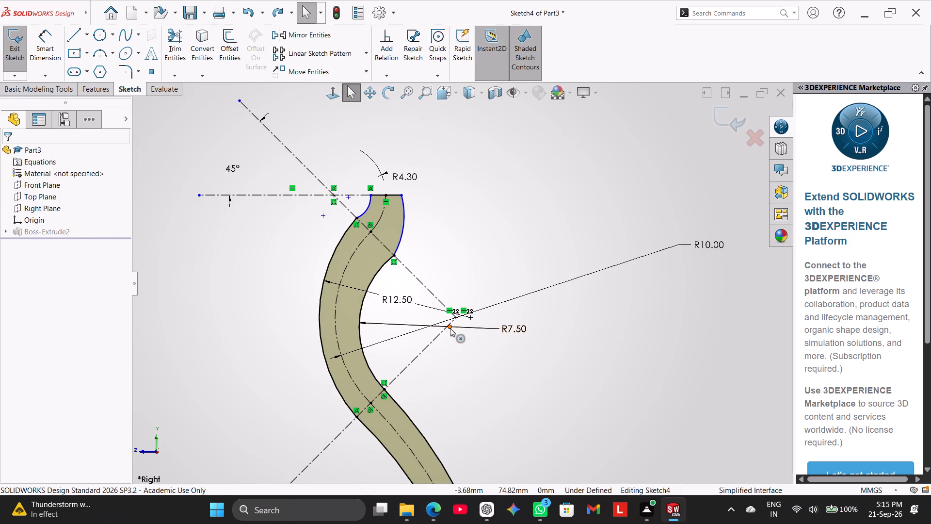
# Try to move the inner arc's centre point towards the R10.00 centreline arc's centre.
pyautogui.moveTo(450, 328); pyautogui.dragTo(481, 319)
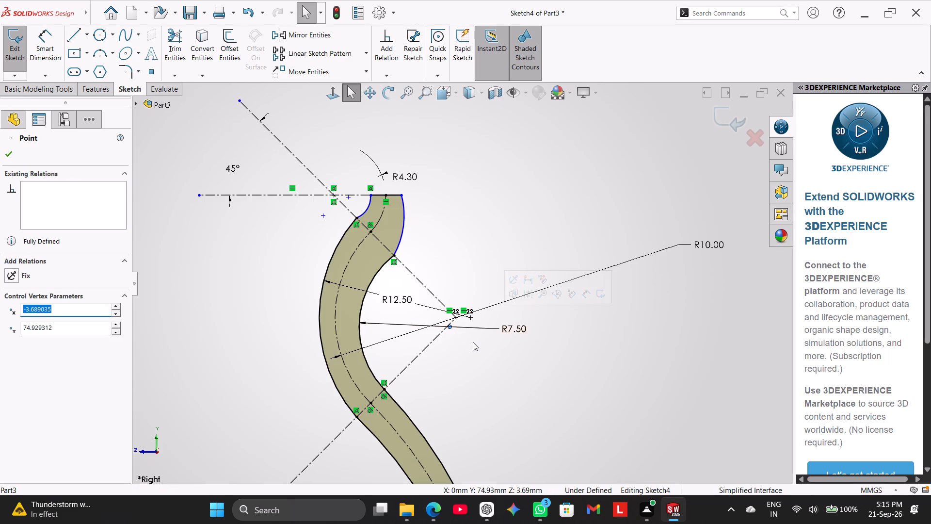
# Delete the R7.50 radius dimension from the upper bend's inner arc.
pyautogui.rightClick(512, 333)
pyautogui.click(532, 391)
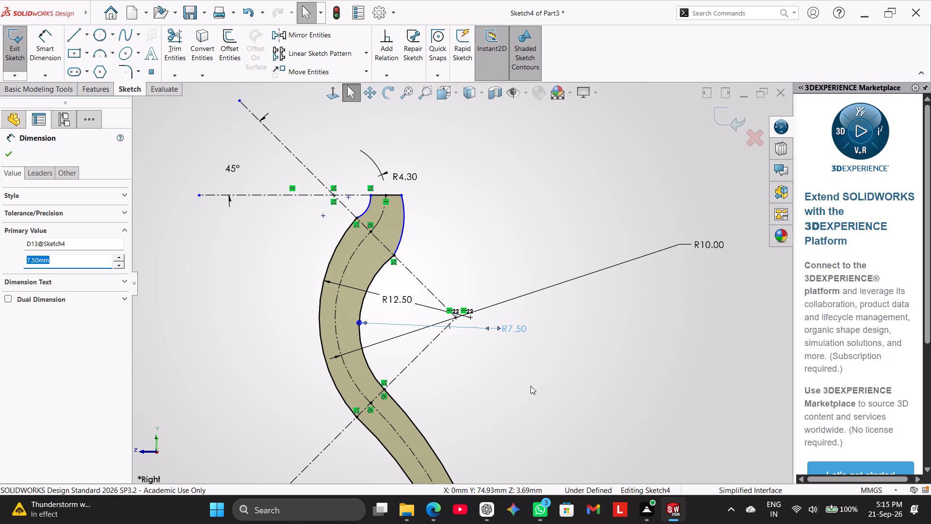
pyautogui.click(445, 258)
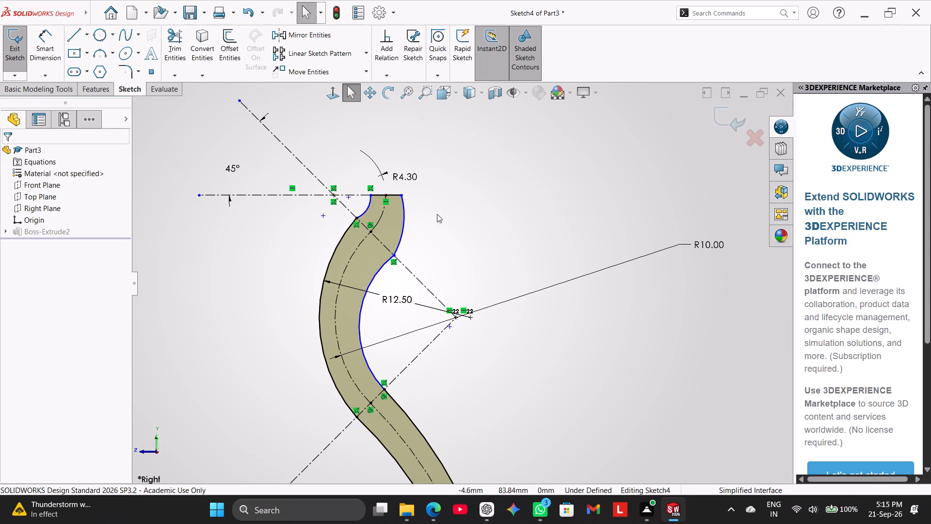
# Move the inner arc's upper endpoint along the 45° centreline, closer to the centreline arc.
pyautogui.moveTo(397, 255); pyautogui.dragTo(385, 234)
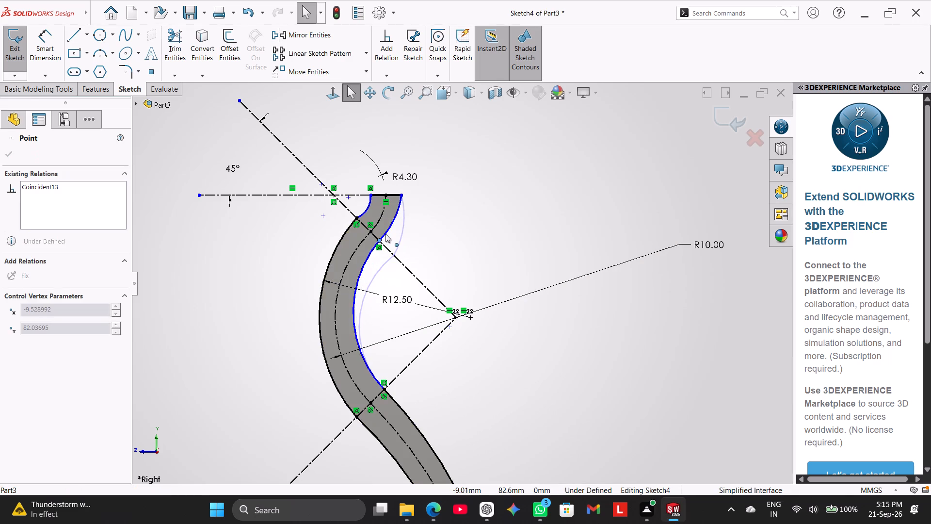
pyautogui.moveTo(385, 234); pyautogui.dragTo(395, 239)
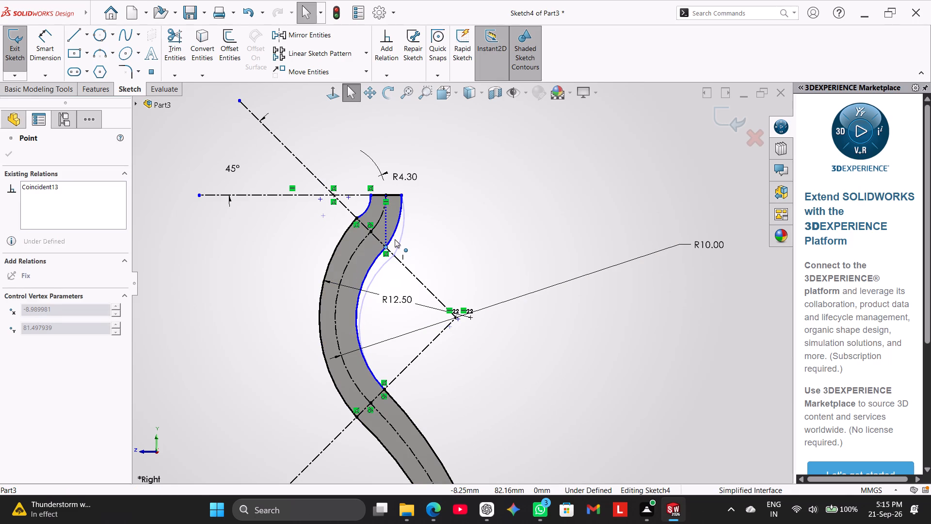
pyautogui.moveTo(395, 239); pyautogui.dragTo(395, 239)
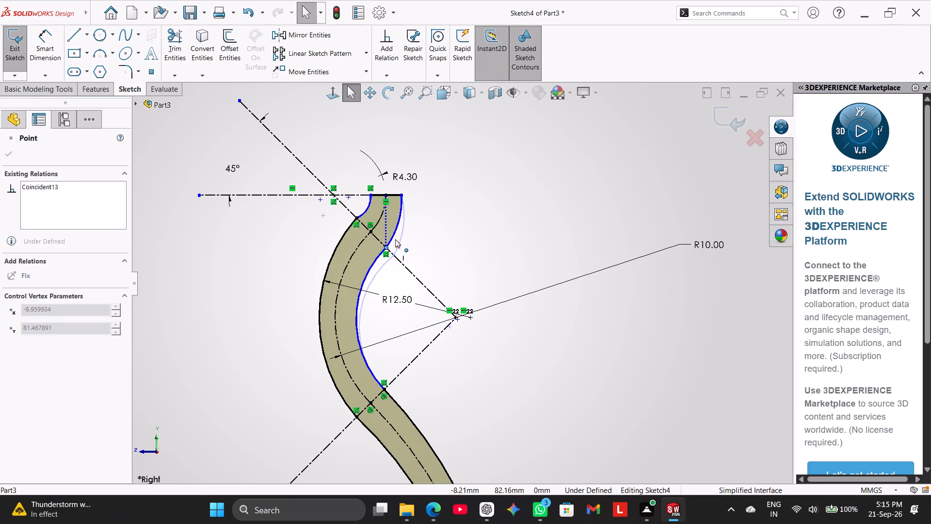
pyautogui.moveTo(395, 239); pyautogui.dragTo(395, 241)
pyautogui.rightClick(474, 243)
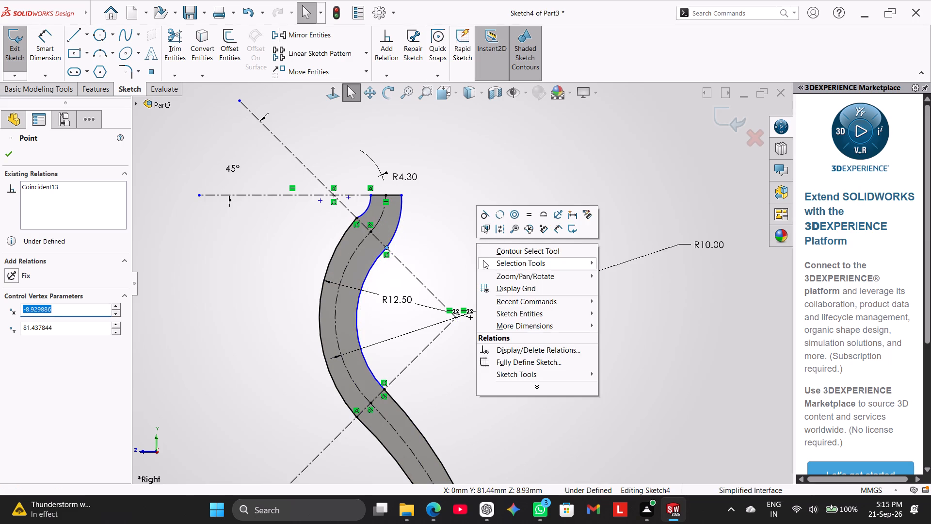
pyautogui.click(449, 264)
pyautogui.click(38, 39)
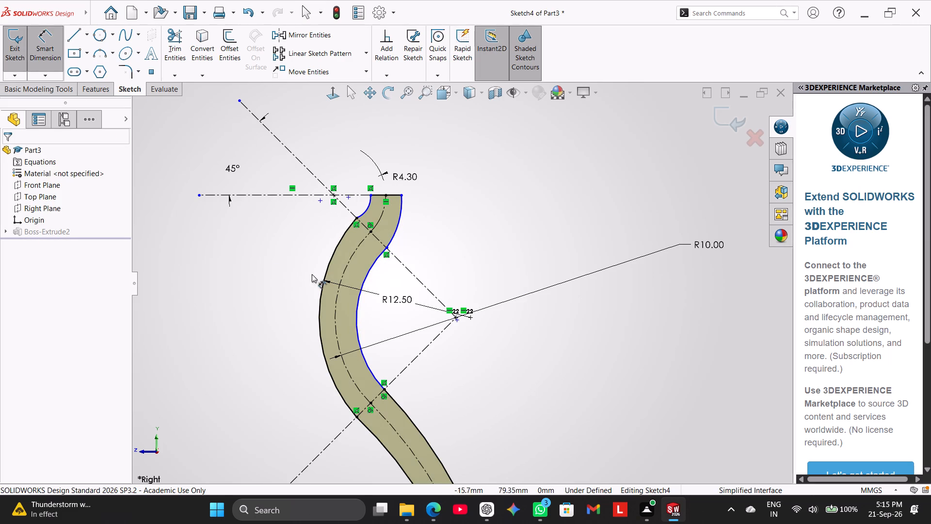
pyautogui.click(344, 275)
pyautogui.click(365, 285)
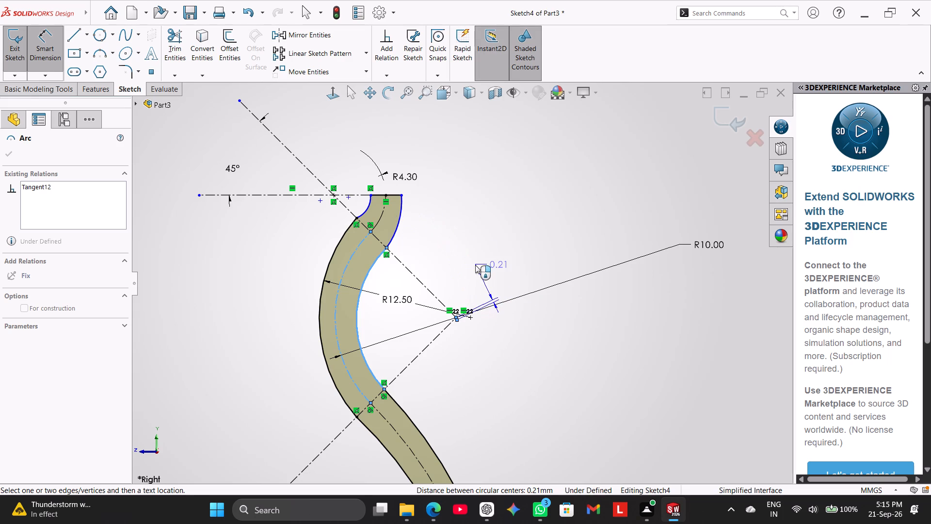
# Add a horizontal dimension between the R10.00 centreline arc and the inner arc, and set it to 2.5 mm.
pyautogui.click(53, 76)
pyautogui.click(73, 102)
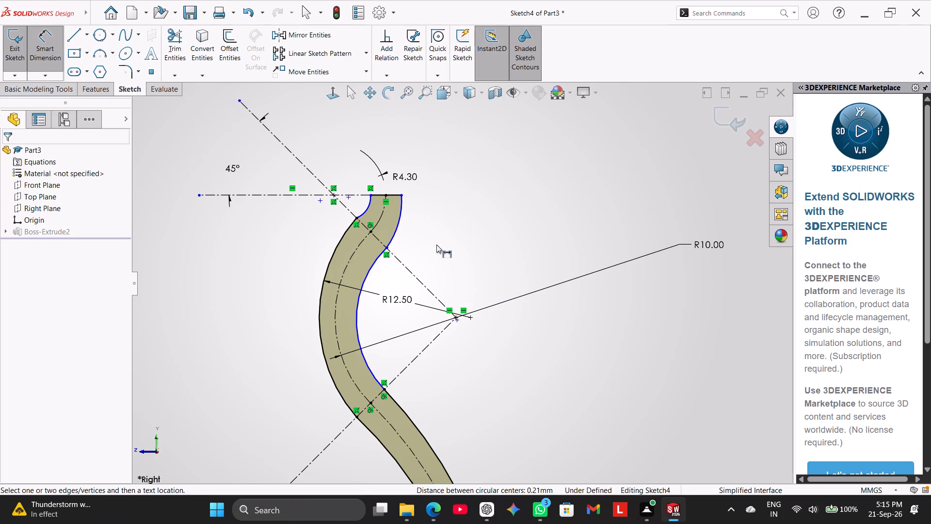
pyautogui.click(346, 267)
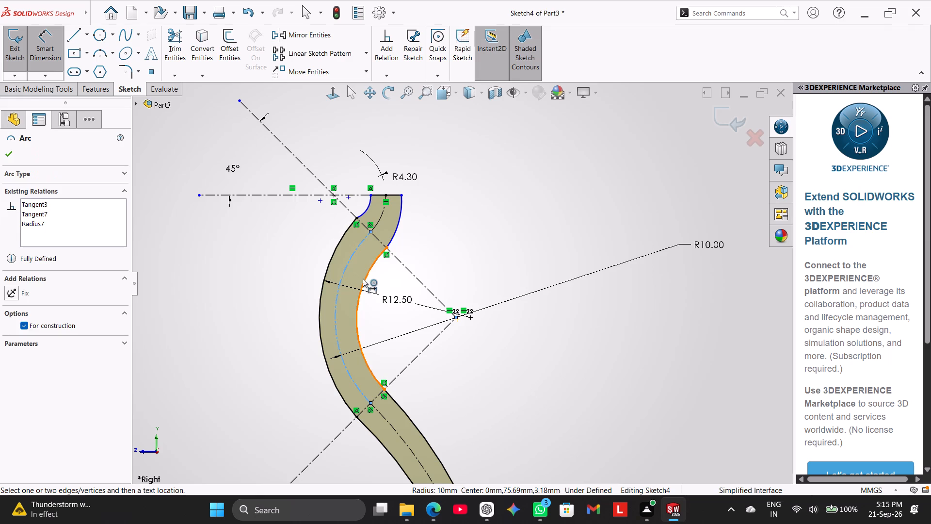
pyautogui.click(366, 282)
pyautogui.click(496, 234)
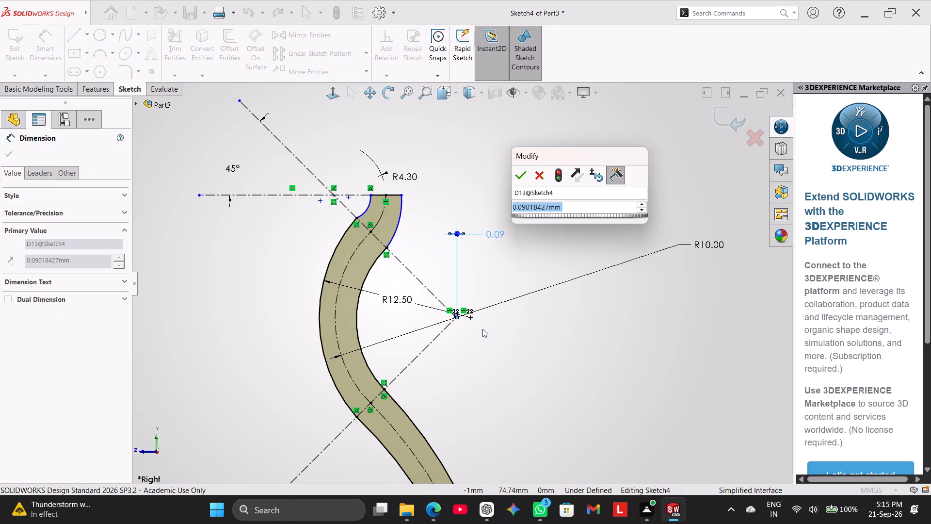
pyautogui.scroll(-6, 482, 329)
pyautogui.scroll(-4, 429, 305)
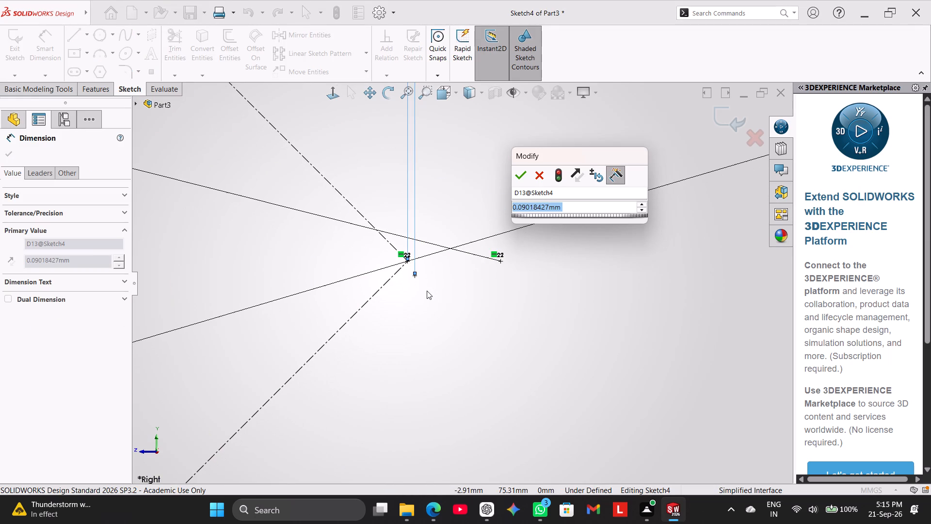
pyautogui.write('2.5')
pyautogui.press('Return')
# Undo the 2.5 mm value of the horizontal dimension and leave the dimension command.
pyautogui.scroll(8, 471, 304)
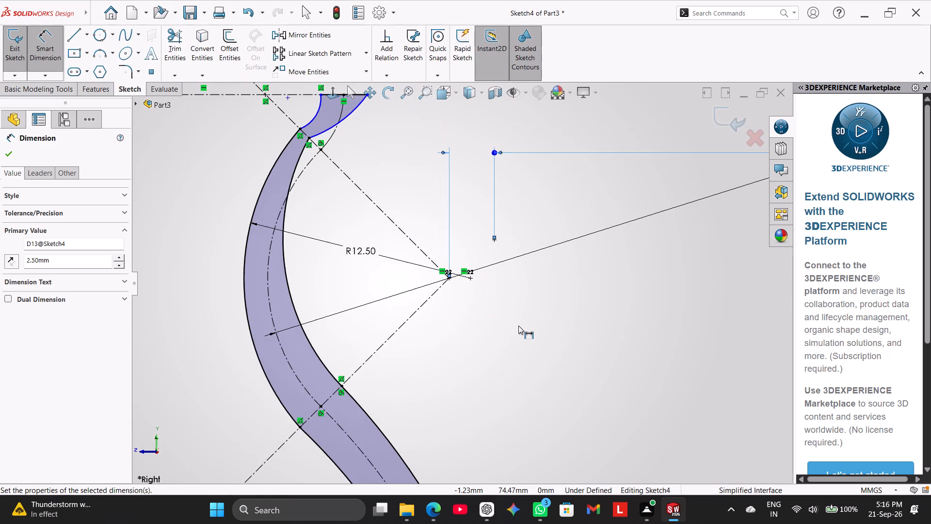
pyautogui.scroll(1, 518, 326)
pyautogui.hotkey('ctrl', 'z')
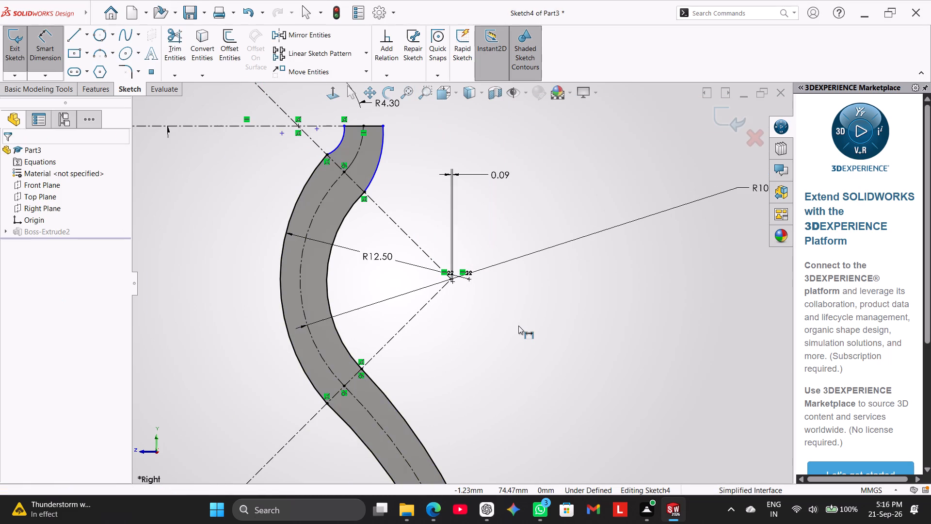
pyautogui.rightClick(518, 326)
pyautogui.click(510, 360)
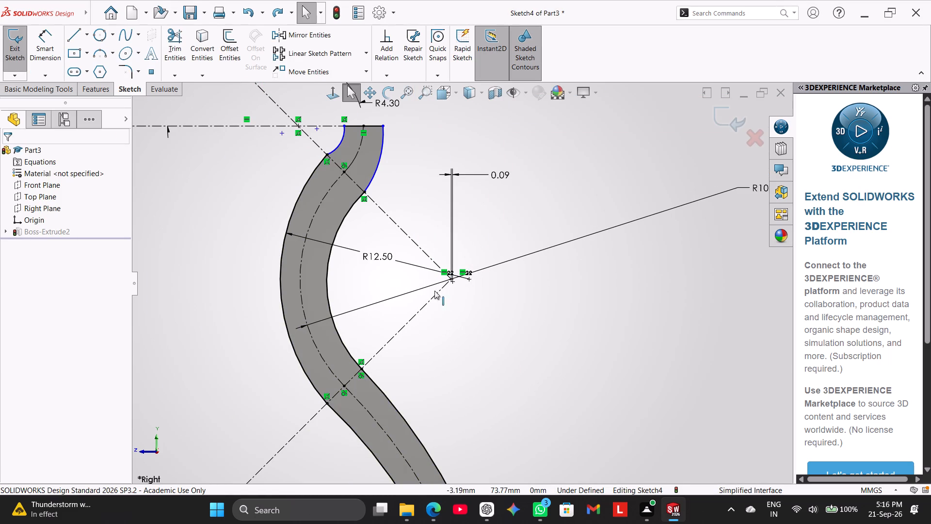
# Delete the upper bend's inner arc and the adjoining arc that runs from it up to the horizontal top edge.
pyautogui.rightClick(329, 264)
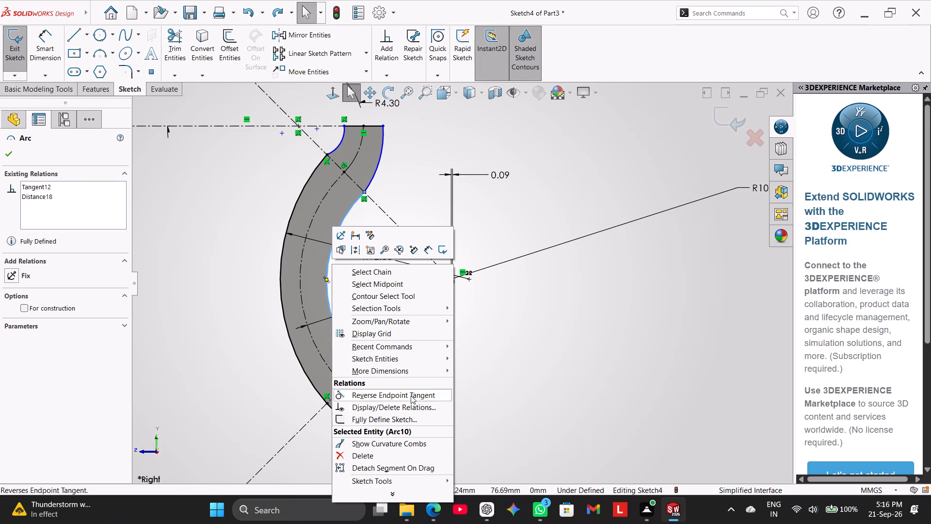
pyautogui.click(380, 454)
pyautogui.click(416, 254)
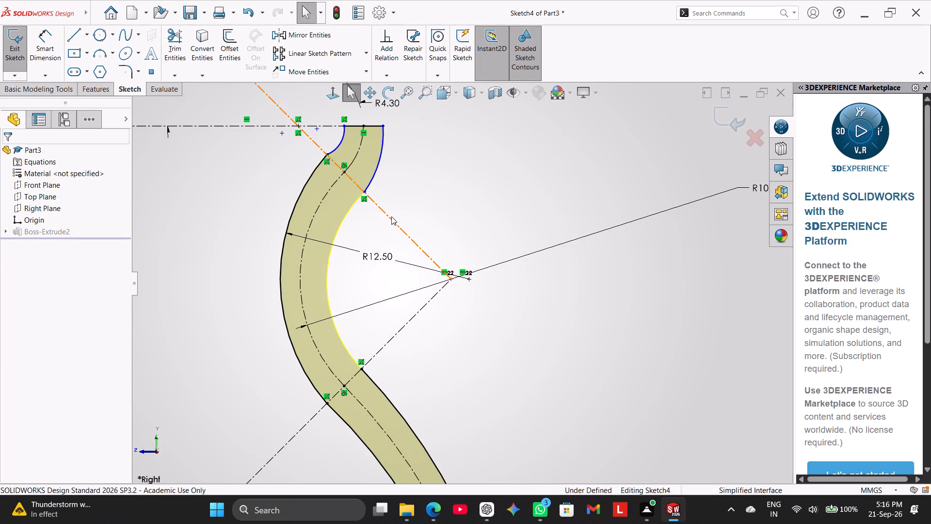
pyautogui.scroll(2, 394, 216)
pyautogui.rightClick(400, 207)
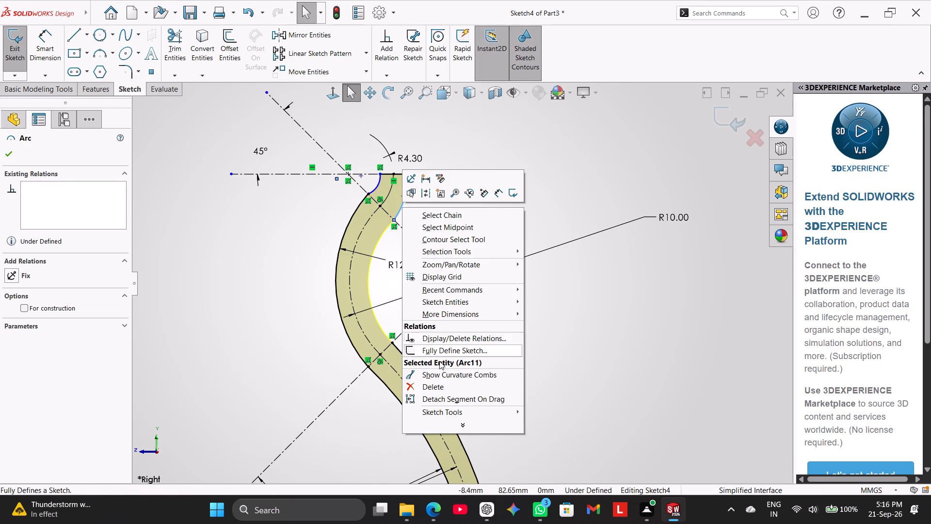
pyautogui.click(439, 386)
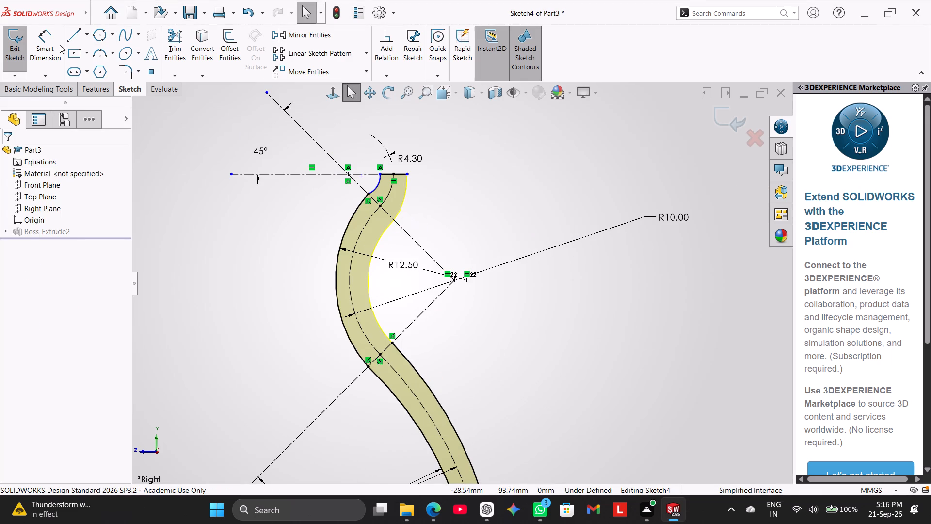
# Draw a three-point arc of about 8.15 mm radius from the lower inner curve's endpoint to the upper 45° centreline, along the bend's inside.
pyautogui.click(100, 58)
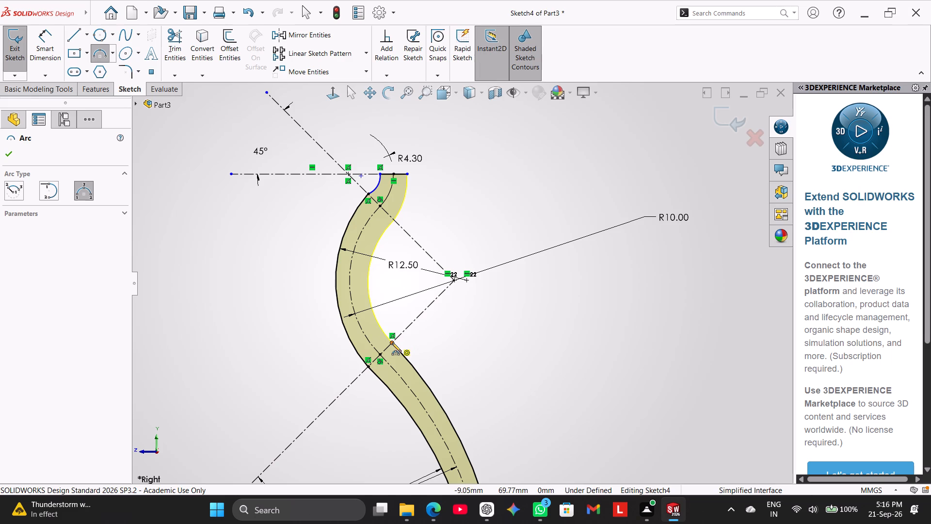
pyautogui.click(392, 343)
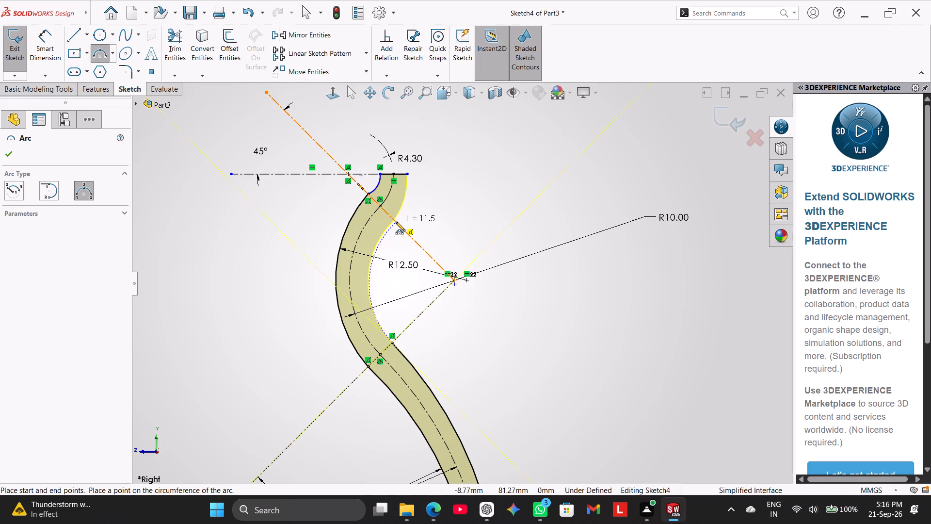
pyautogui.click(396, 222)
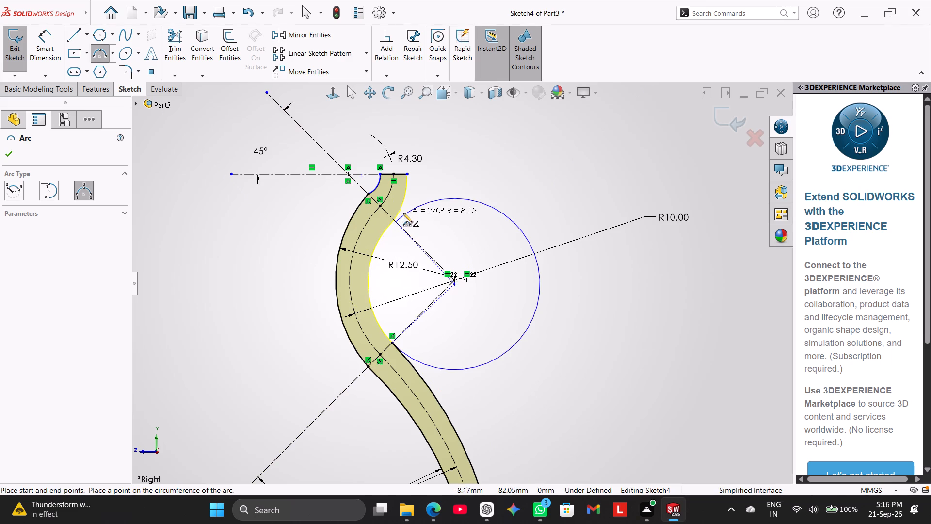
pyautogui.click(390, 230)
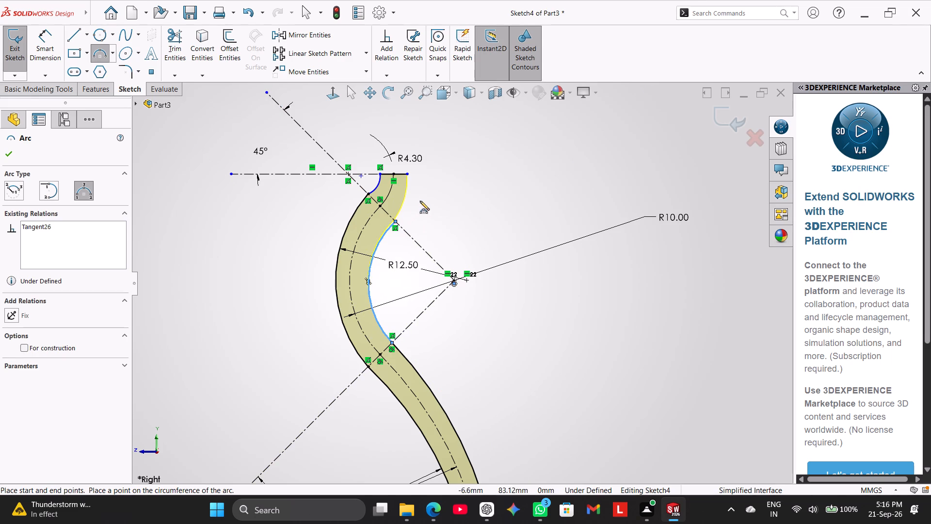
pyautogui.rightClick(424, 198)
pyautogui.click(441, 206)
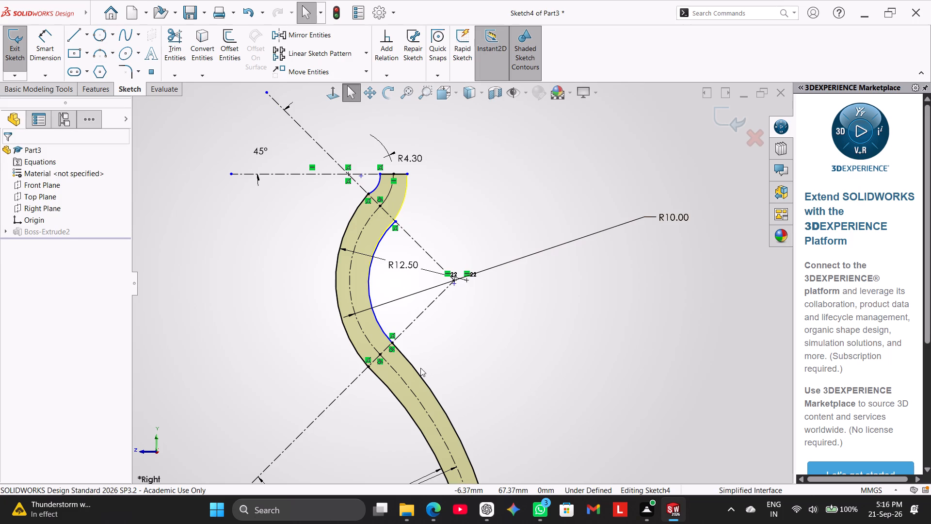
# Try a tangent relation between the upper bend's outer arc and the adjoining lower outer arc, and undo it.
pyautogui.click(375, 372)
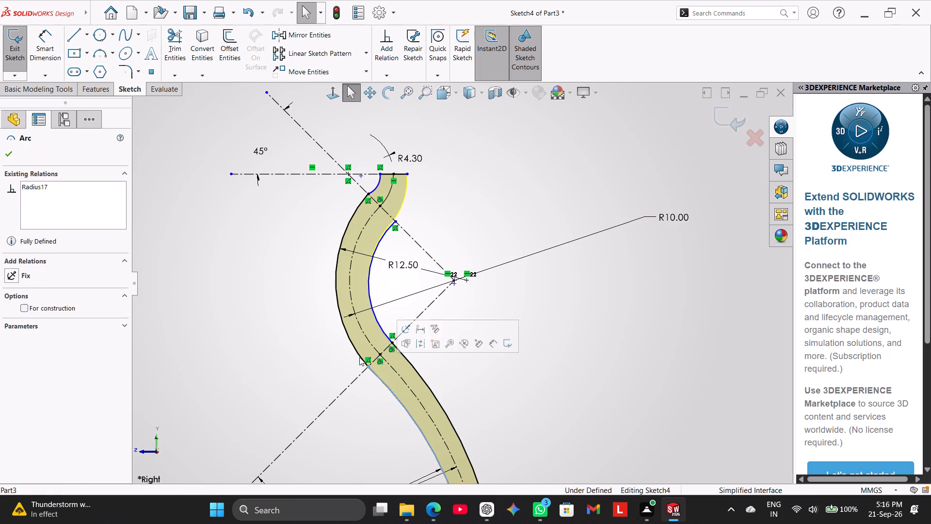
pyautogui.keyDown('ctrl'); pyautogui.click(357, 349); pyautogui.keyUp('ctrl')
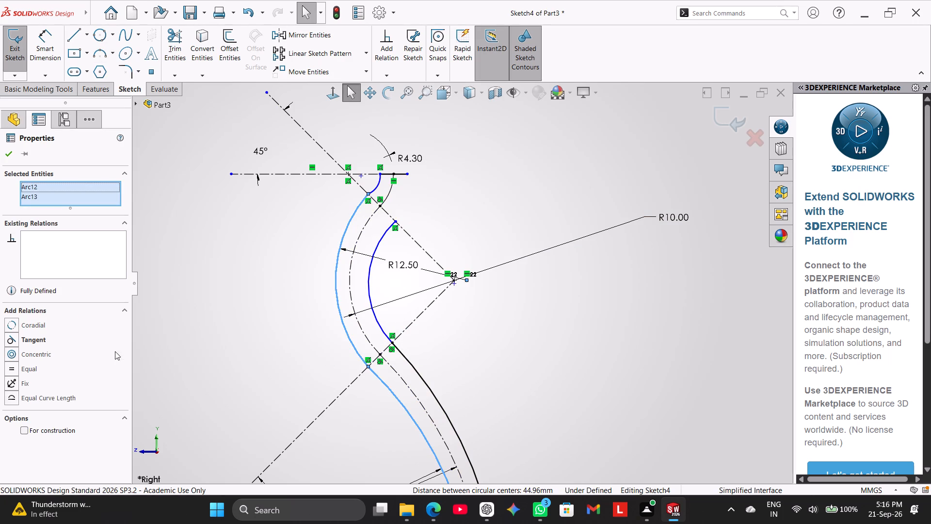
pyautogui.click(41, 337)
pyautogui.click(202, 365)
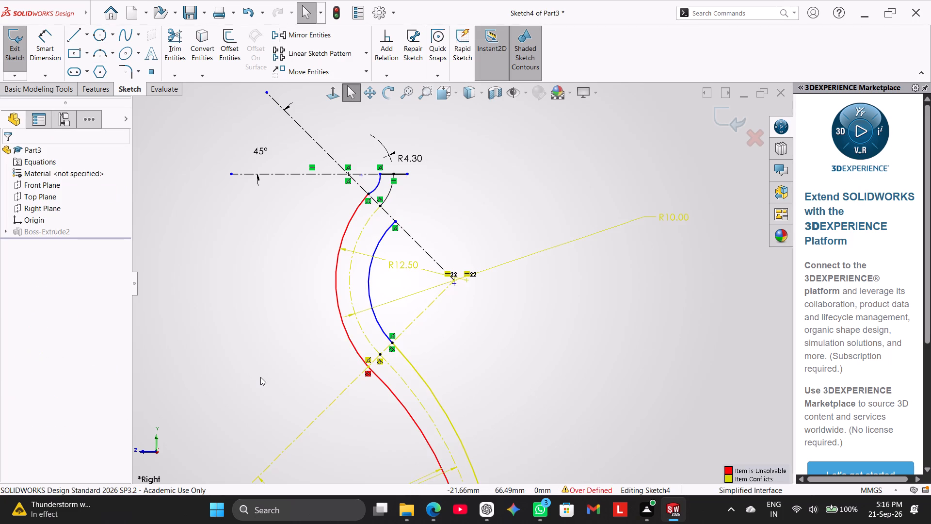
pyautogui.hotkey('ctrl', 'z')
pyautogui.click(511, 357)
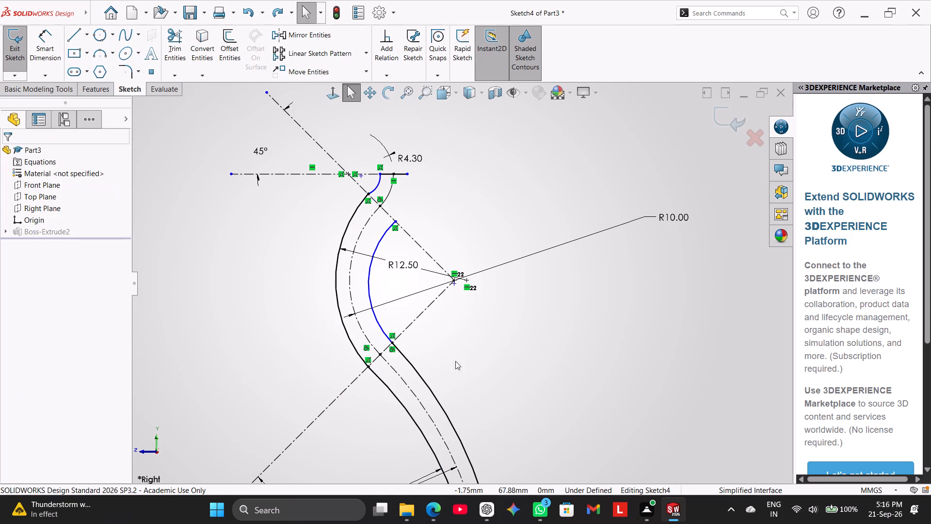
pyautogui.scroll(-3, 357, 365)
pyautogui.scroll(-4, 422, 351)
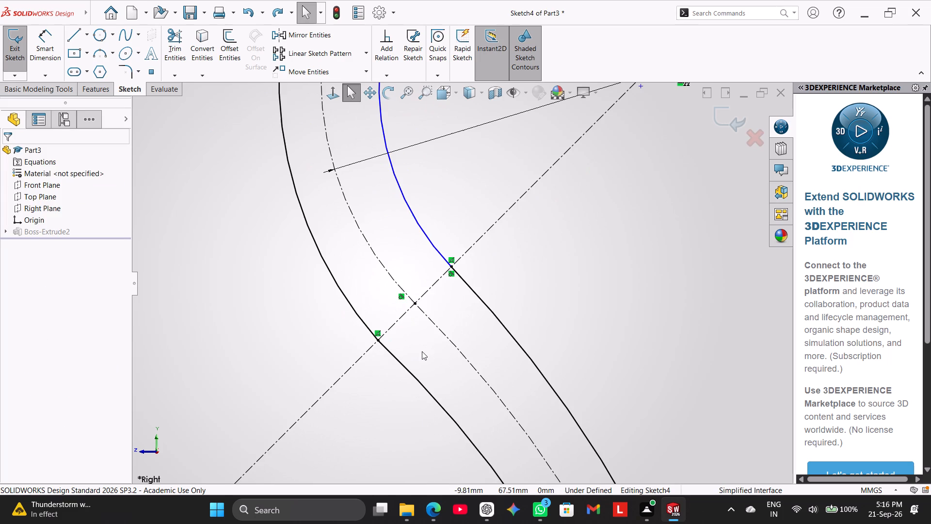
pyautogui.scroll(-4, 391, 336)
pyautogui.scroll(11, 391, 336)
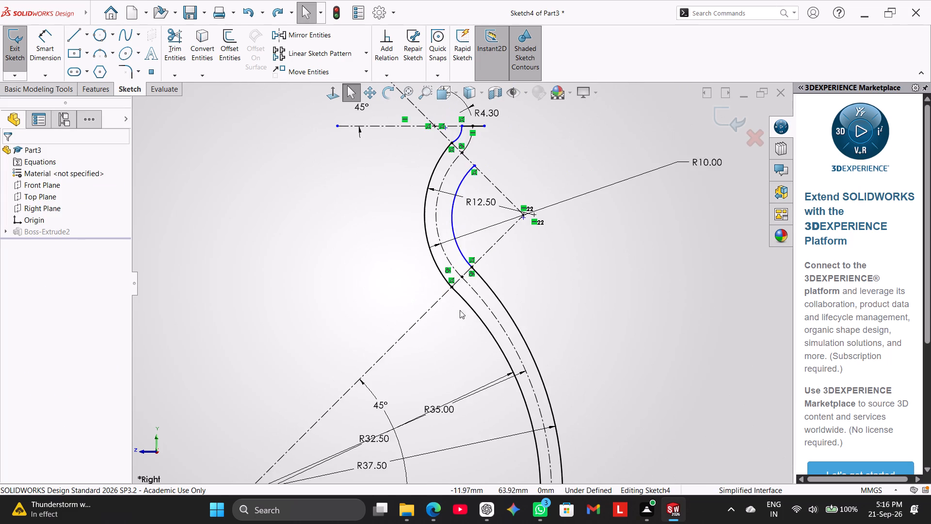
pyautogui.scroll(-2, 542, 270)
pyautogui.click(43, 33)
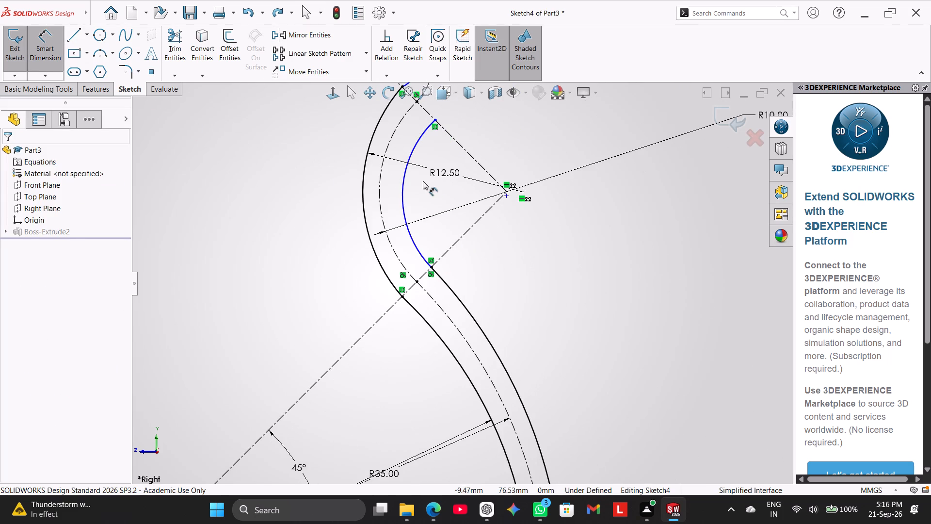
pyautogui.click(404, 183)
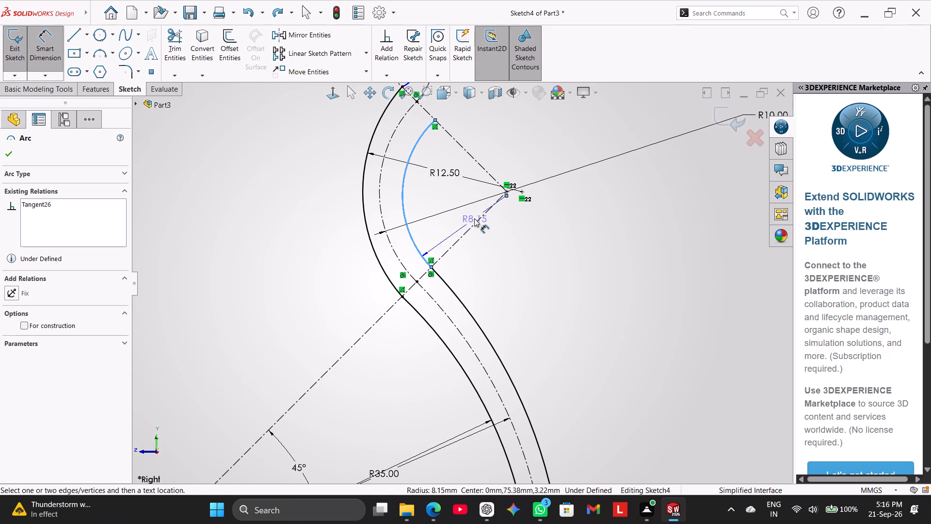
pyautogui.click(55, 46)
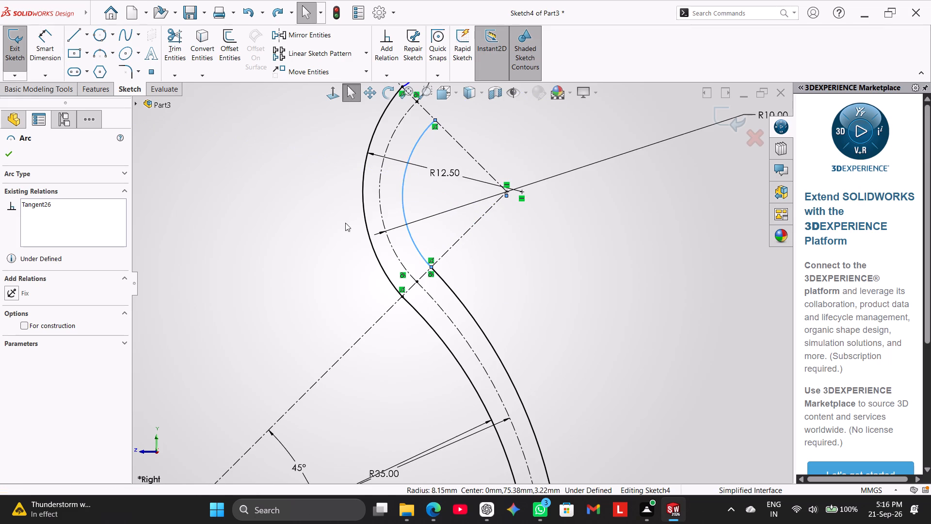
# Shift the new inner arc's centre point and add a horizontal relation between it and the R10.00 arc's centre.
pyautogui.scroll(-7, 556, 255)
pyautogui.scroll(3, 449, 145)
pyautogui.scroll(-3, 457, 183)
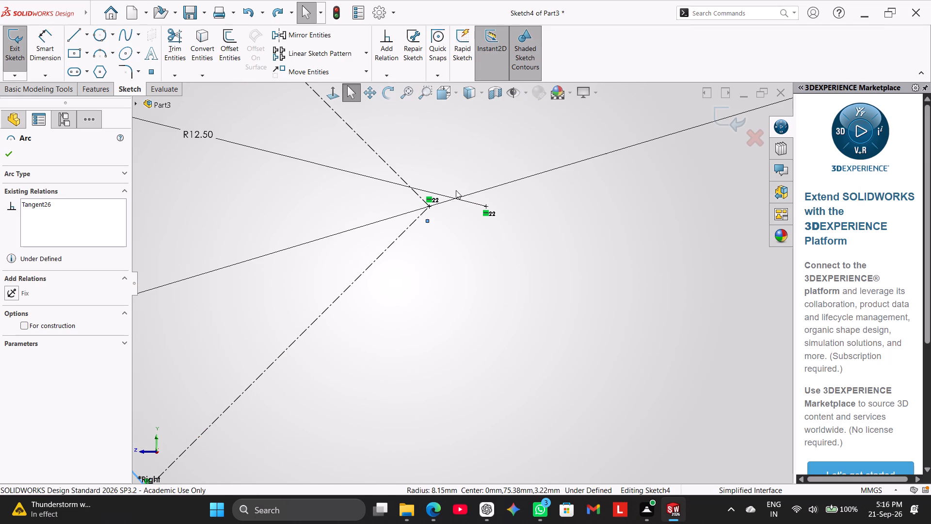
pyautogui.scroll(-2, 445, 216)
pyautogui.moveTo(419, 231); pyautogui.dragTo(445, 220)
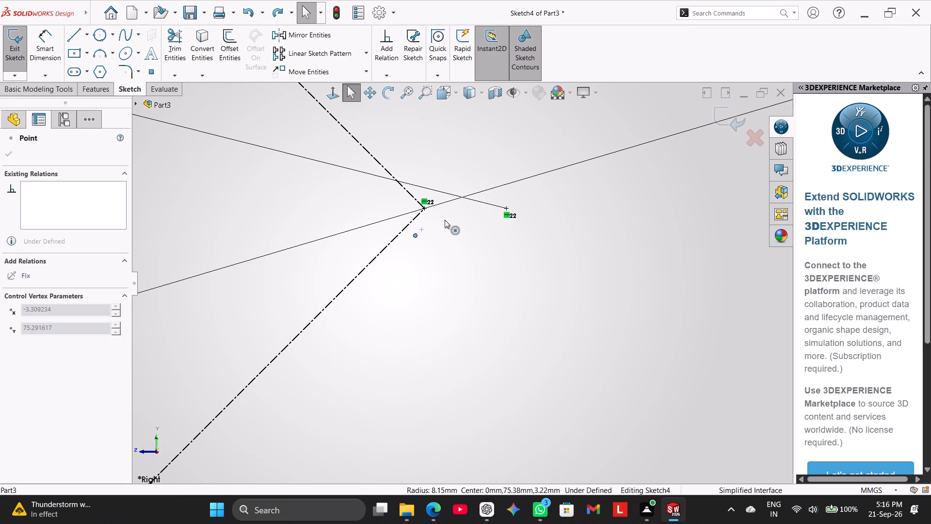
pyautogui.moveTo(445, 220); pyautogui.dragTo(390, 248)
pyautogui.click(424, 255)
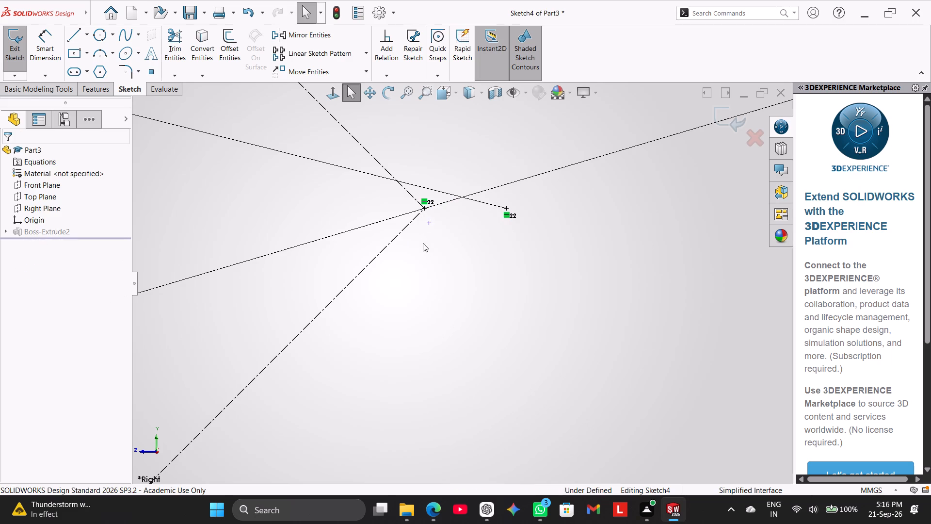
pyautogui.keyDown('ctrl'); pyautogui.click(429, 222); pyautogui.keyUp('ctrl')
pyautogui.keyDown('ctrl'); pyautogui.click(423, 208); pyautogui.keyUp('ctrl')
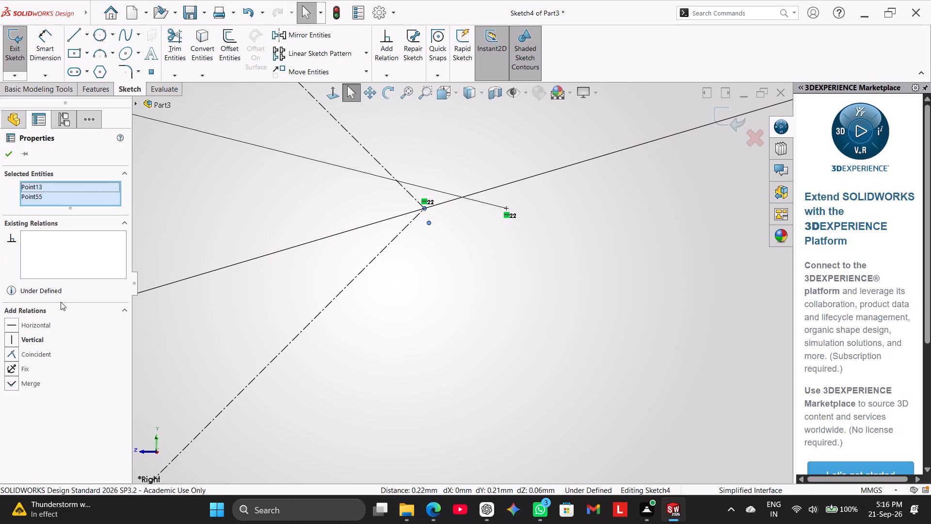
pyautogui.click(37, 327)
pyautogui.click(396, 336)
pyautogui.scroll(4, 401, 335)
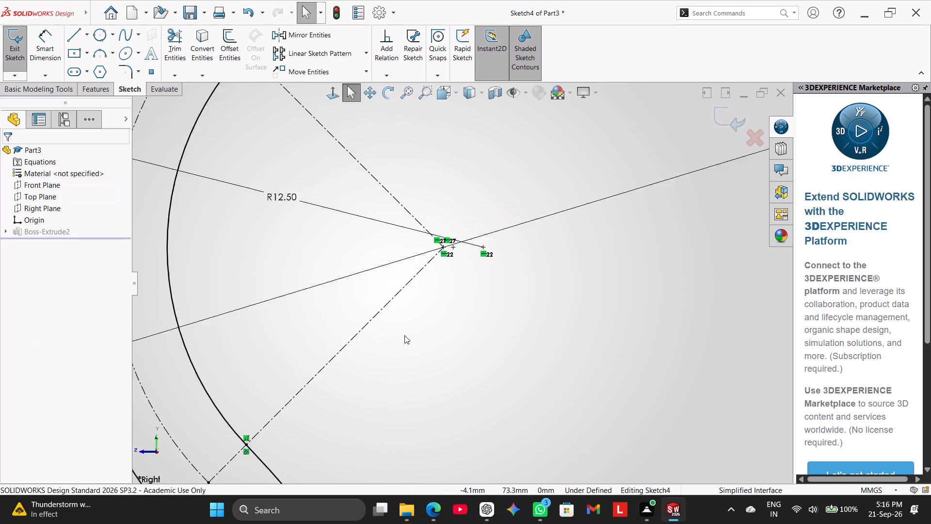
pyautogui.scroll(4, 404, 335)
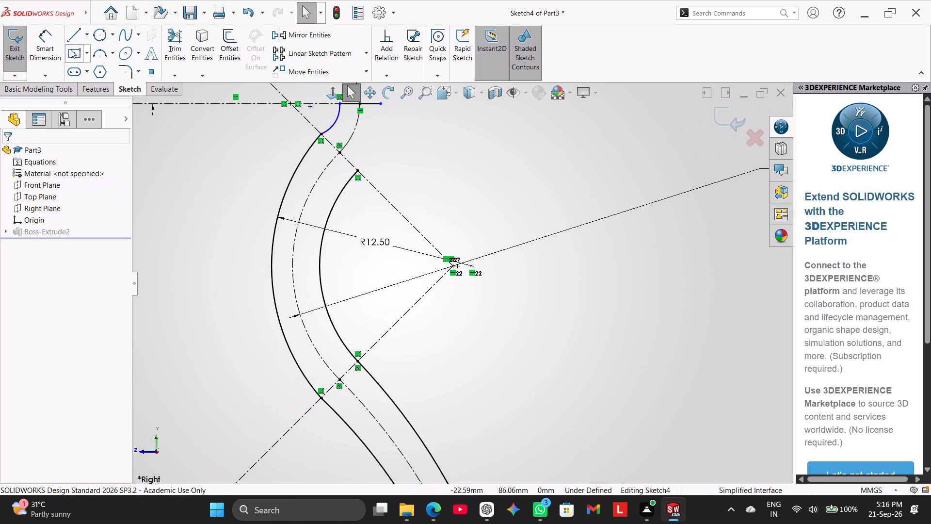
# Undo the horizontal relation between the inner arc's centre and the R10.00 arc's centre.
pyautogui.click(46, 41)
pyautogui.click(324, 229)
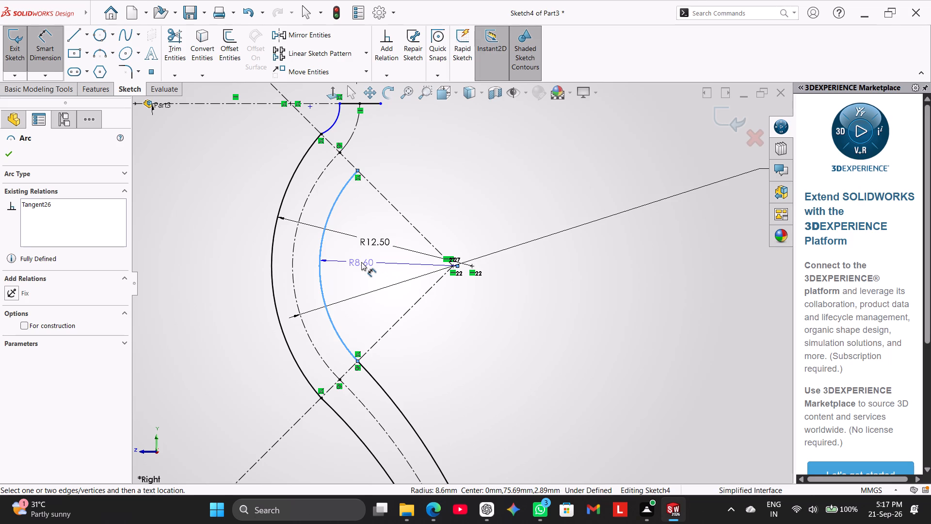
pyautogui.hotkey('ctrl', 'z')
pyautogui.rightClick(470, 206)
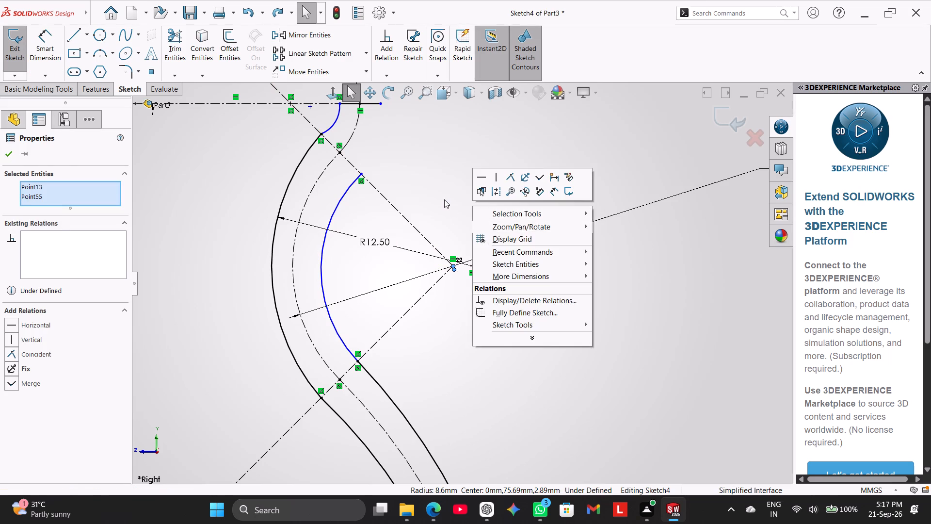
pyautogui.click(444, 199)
# Switch to the Edge browser window holding the ChatGPT SolidWorks conversation.
pyautogui.click(428, 515)
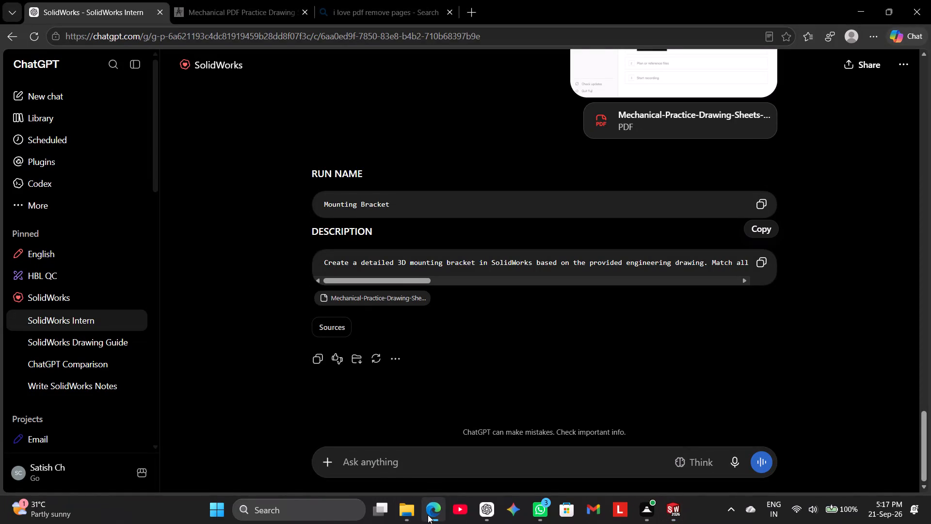
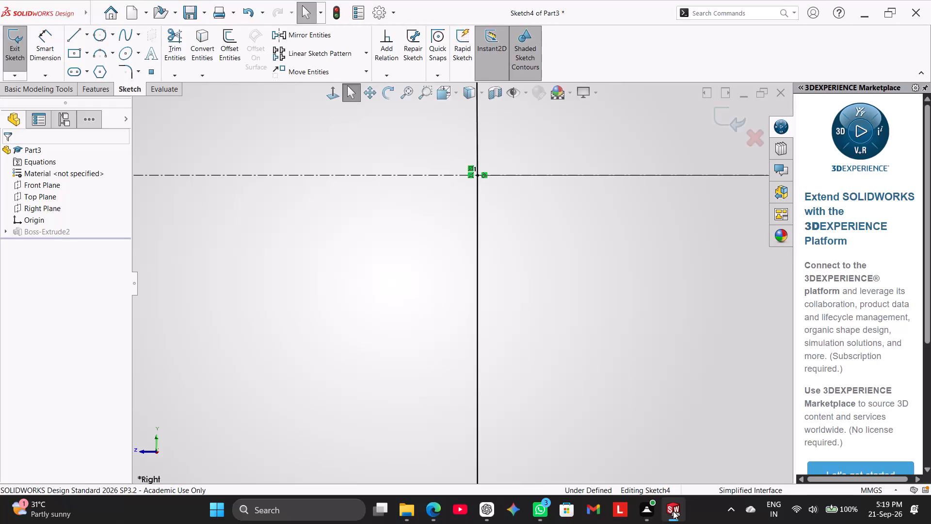
# Add a tangent relation between the R32.50 arc and the vertical profile line below it.
pyautogui.scroll(3, 887, 522)
pyautogui.scroll(1, 920, 391)
pyautogui.scroll(4, 565, 304)
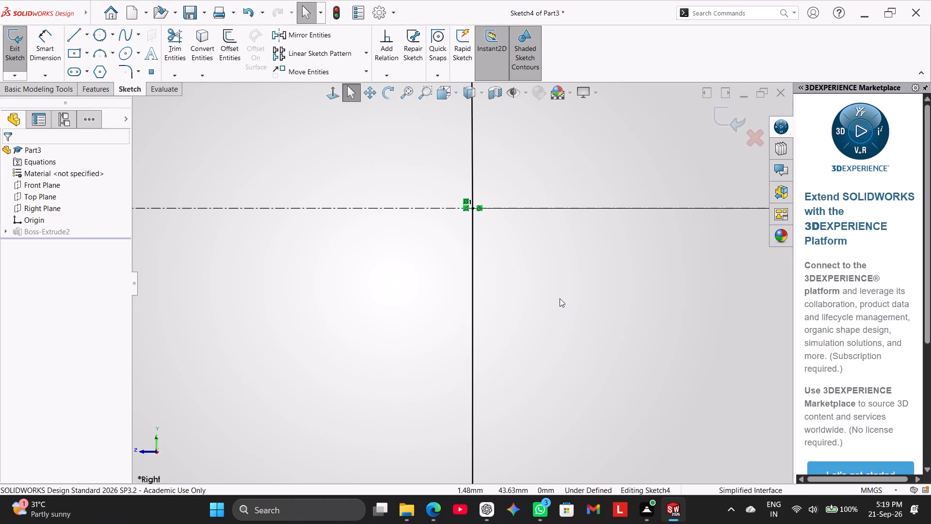
pyautogui.scroll(11, 560, 298)
pyautogui.scroll(1, 393, 310)
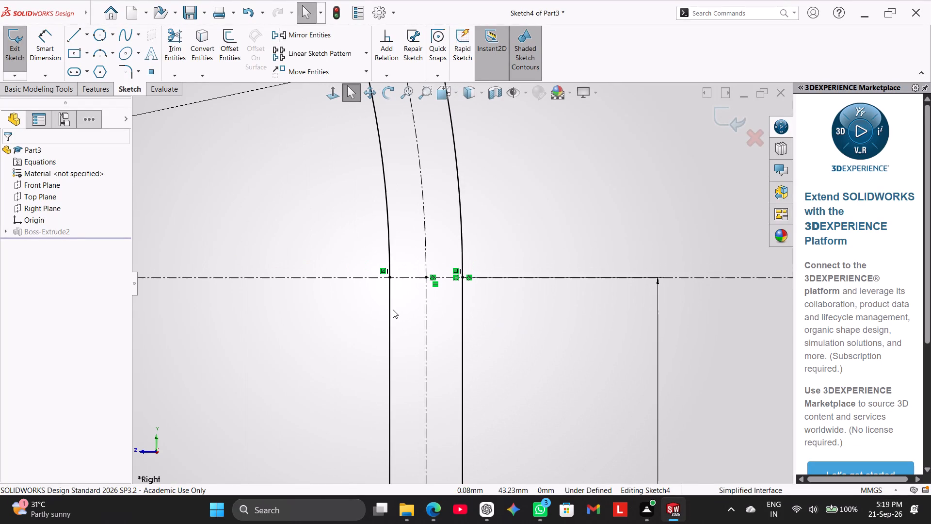
pyautogui.scroll(-1, 393, 310)
pyautogui.scroll(1, 393, 310)
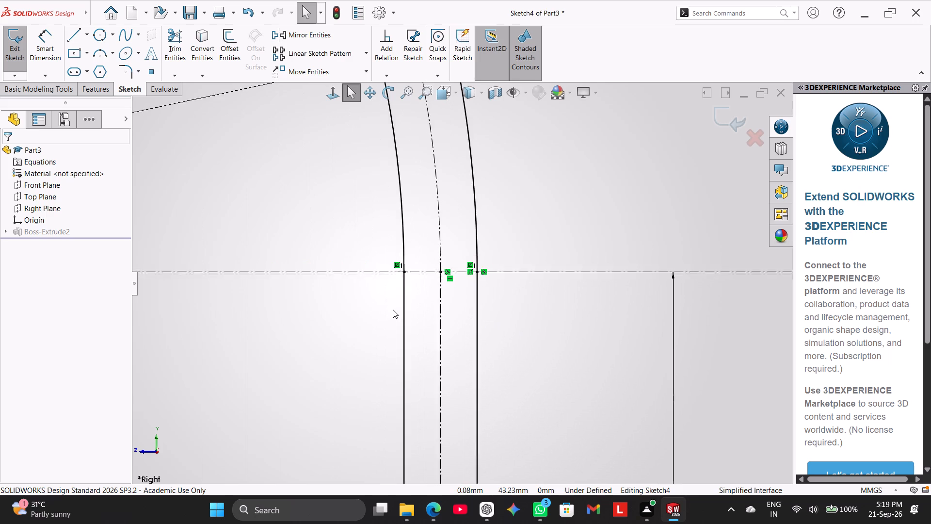
pyautogui.scroll(5, 393, 310)
pyautogui.scroll(-4, 445, 273)
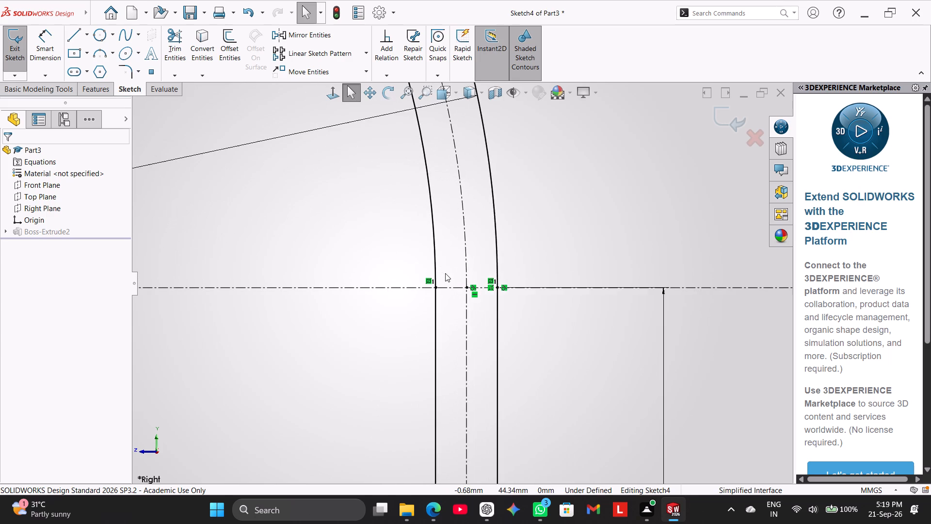
pyautogui.scroll(-4, 445, 273)
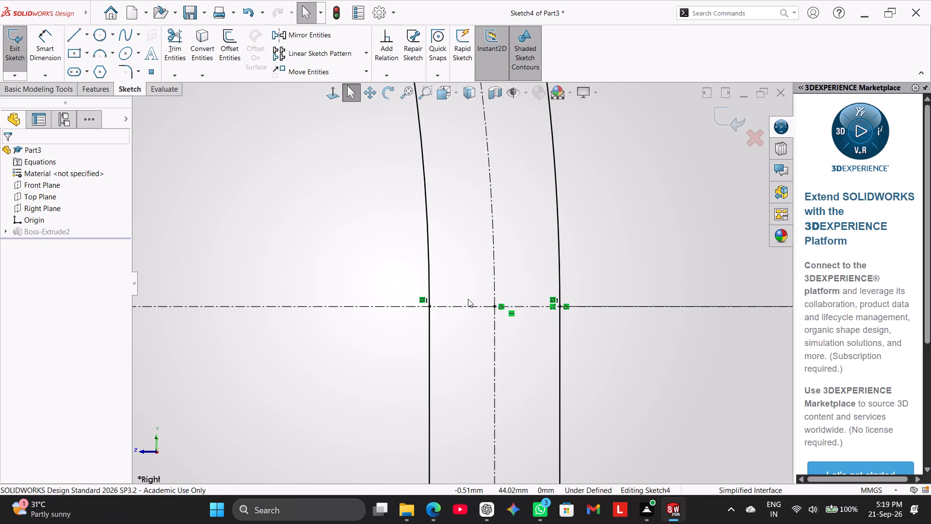
pyautogui.scroll(-2, 464, 297)
pyautogui.click(415, 334)
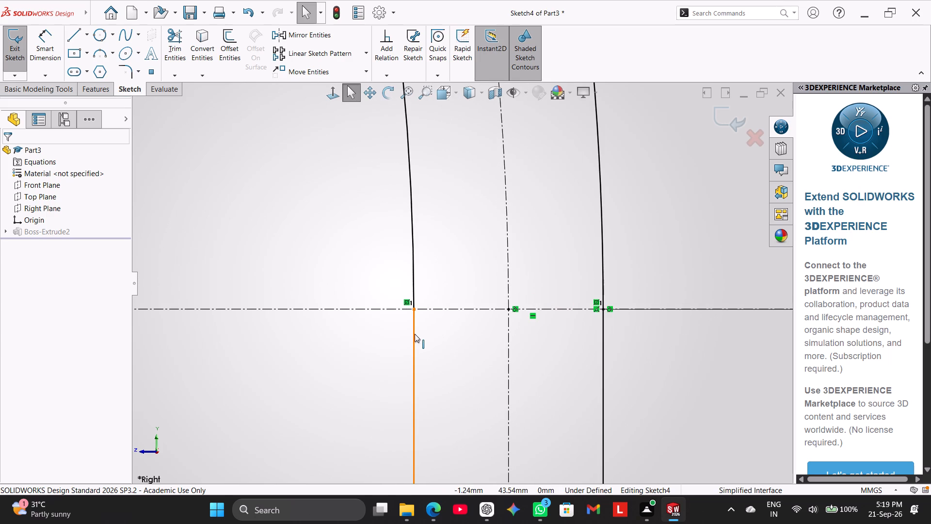
pyautogui.keyDown('ctrl'); pyautogui.click(411, 281); pyautogui.keyUp('ctrl')
pyautogui.click(16, 328)
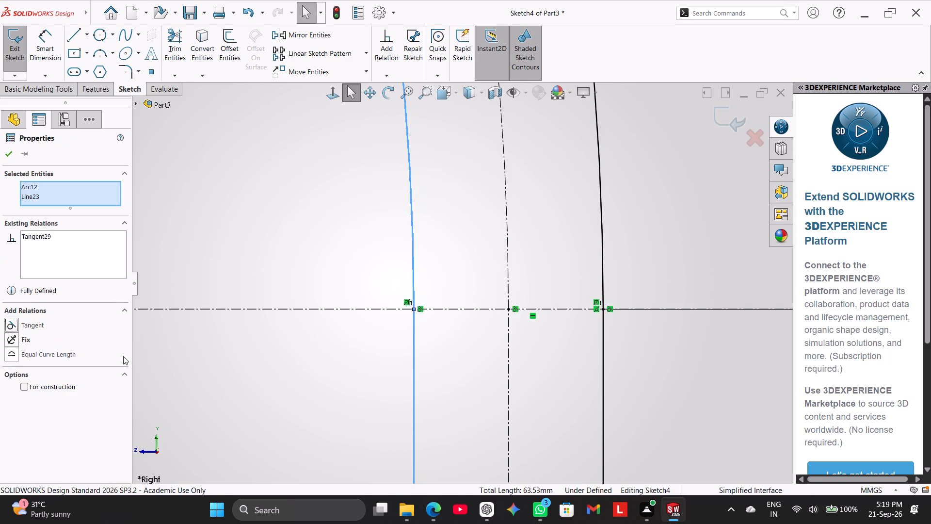
pyautogui.scroll(9, 305, 373)
pyautogui.scroll(2, 537, 276)
pyautogui.click(547, 233)
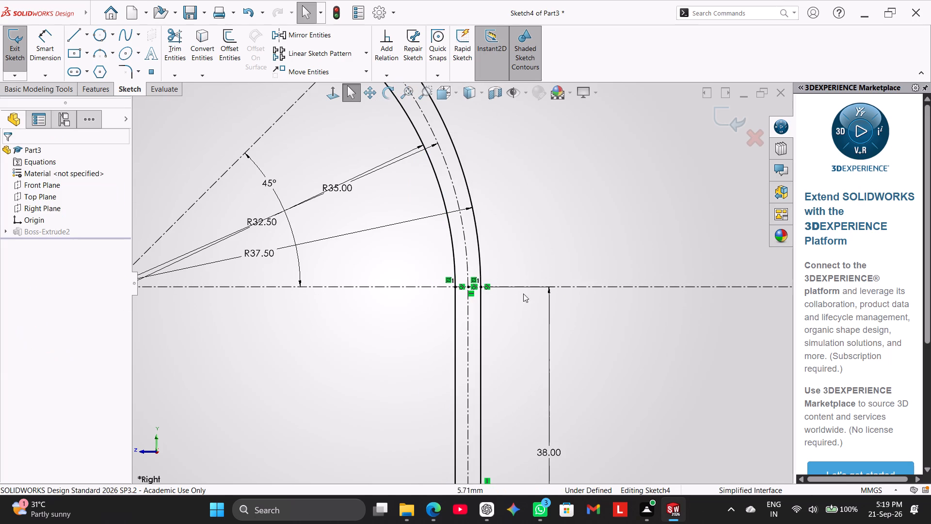
# Delete the coincident relation where the R37.50 arc meets its vertical line on the horizontal centerline.
pyautogui.scroll(-9, 513, 298)
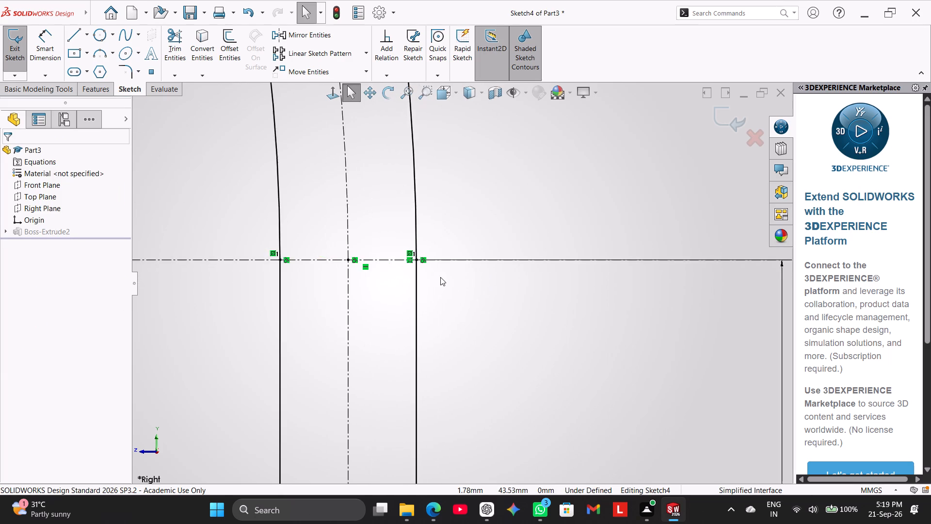
pyautogui.scroll(-7, 440, 277)
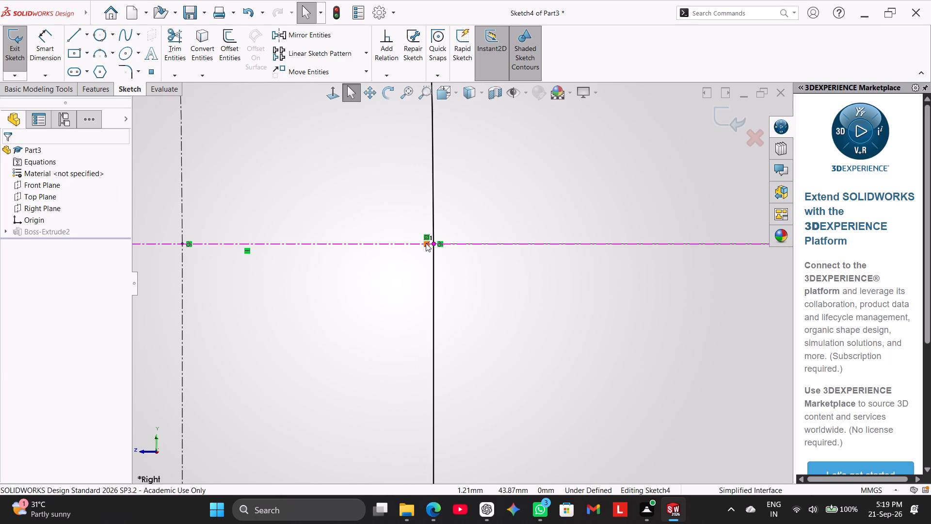
pyautogui.rightClick(426, 246)
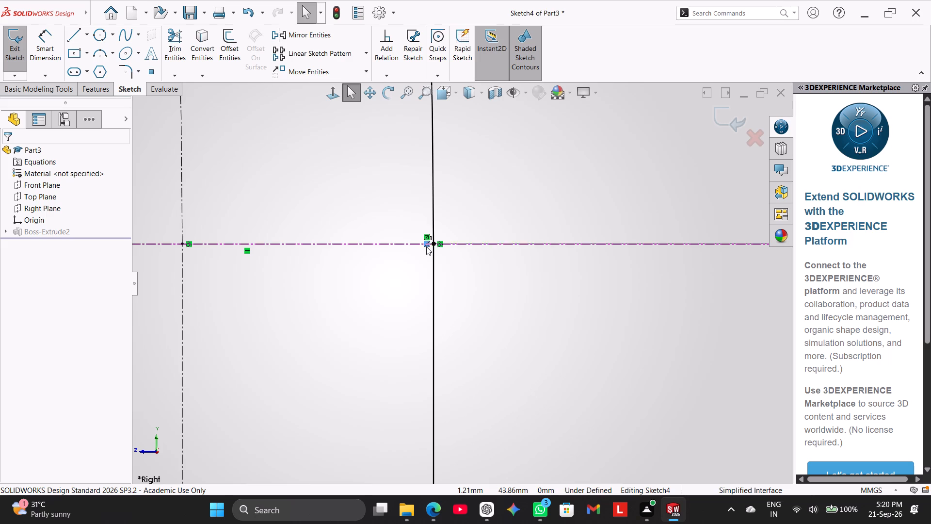
pyautogui.click(464, 379)
# Examine the profile from the lower arc junctions up to the bend around the R10.00 centerline arc.
pyautogui.scroll(7, 470, 328)
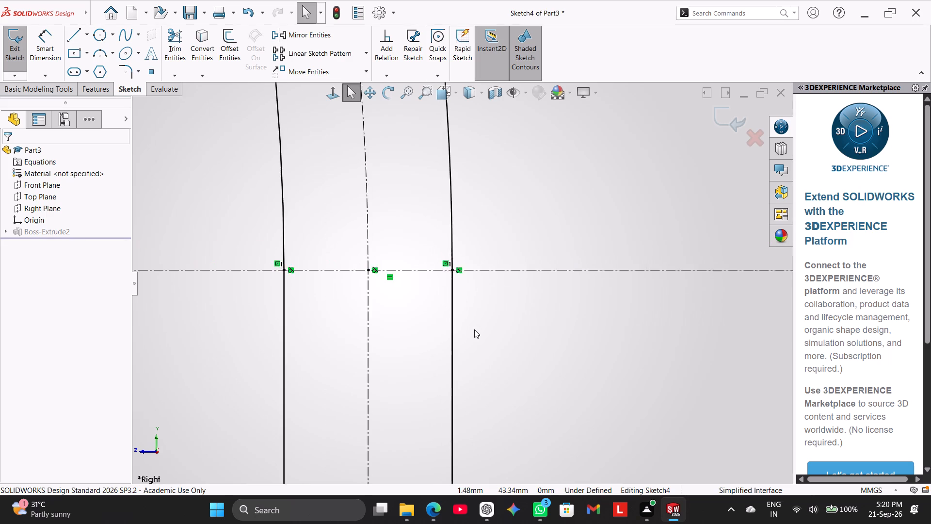
pyautogui.scroll(7, 474, 329)
pyautogui.scroll(-3, 462, 262)
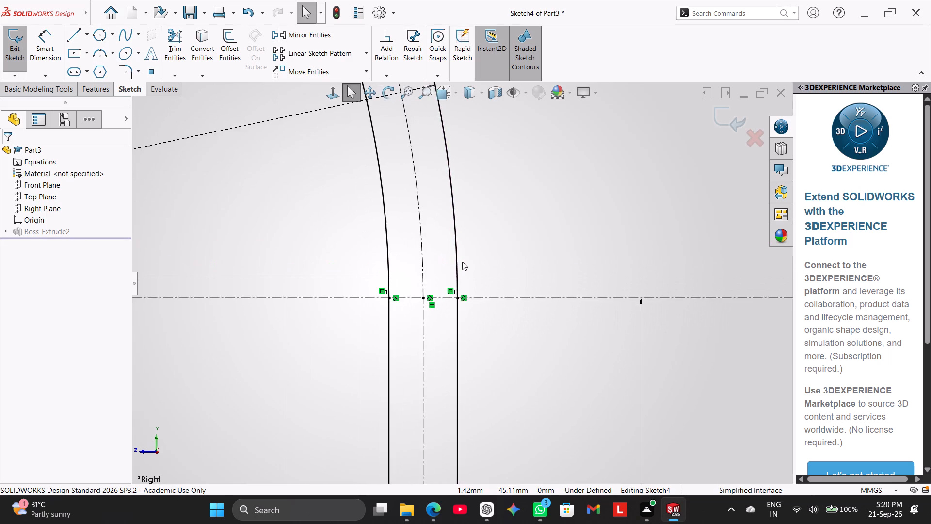
pyautogui.scroll(6, 462, 262)
pyautogui.scroll(-2, 454, 261)
pyautogui.scroll(5, 454, 261)
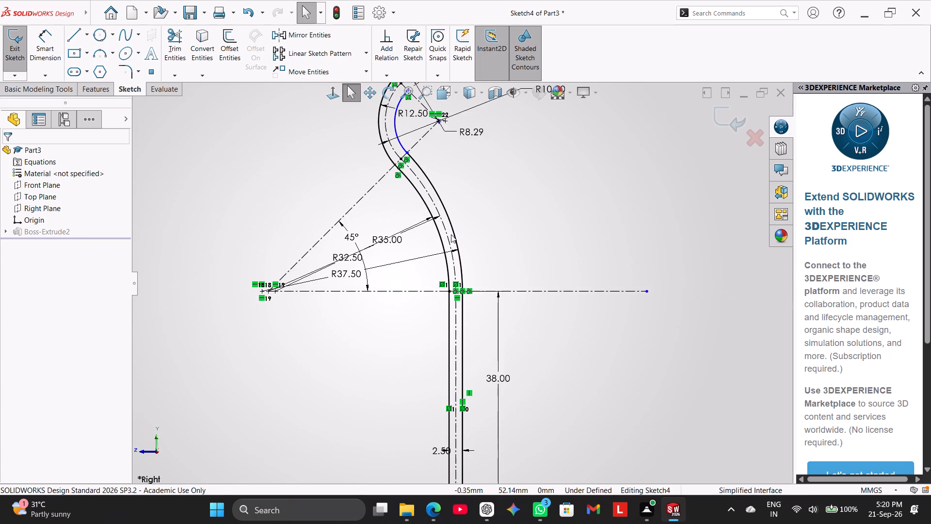
pyautogui.scroll(-3, 414, 144)
pyautogui.scroll(-4, 425, 181)
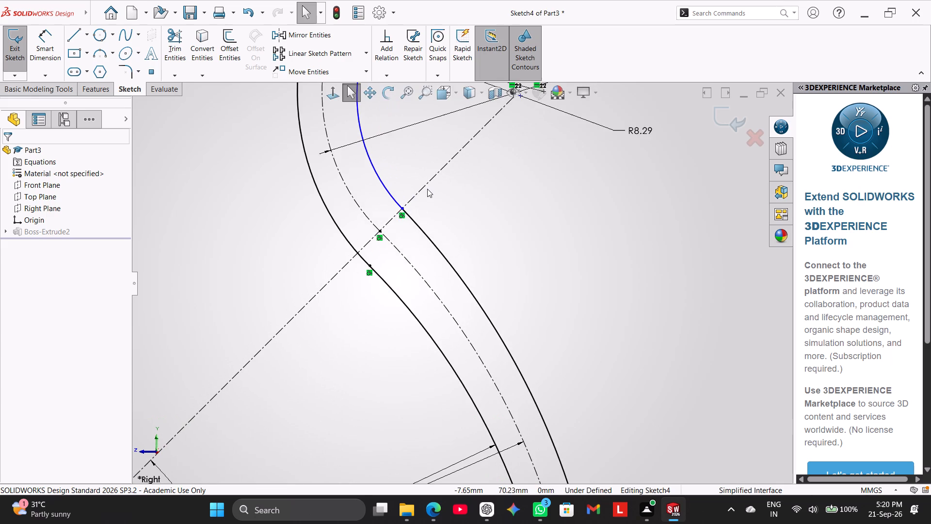
pyautogui.scroll(-2, 427, 189)
pyautogui.scroll(5, 427, 189)
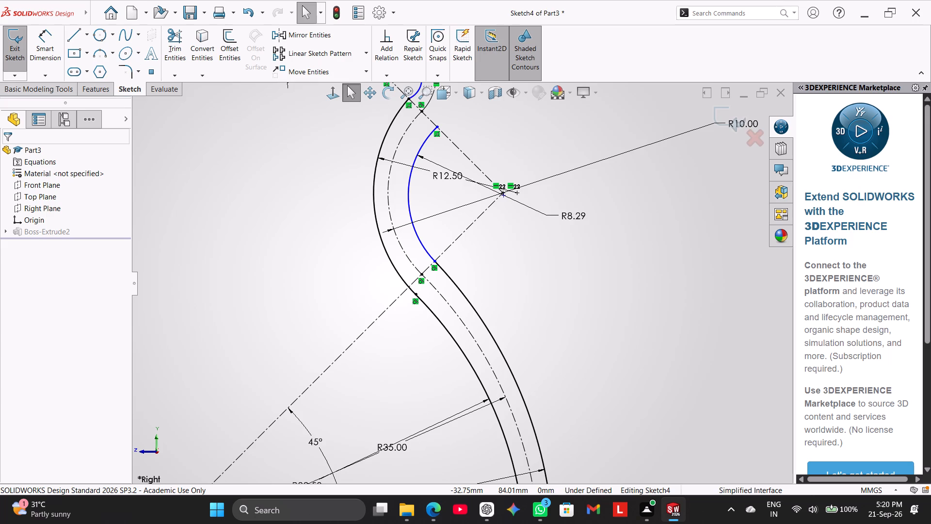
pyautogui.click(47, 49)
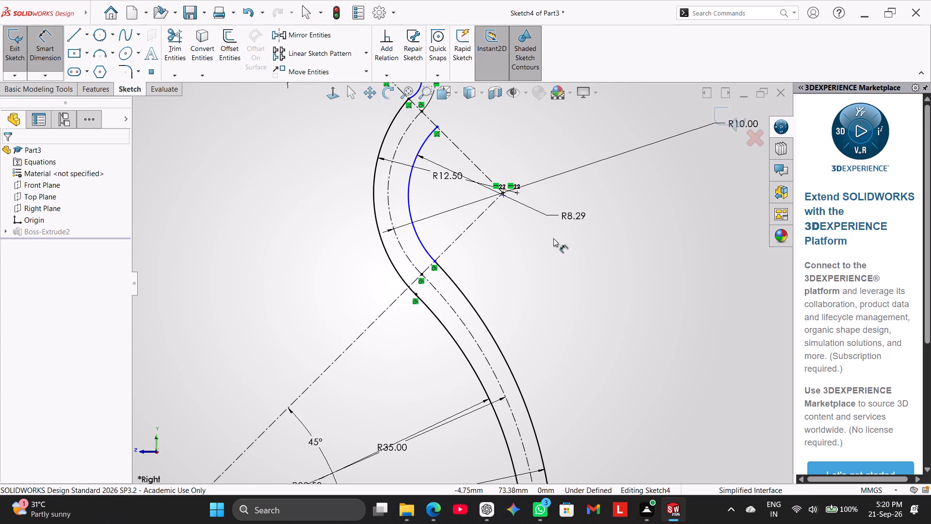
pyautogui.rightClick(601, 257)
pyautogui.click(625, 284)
# Set the radius of the inner arc at the upper bend to 10-2.5, giving 7.50 mm.
pyautogui.doubleClick(582, 217)
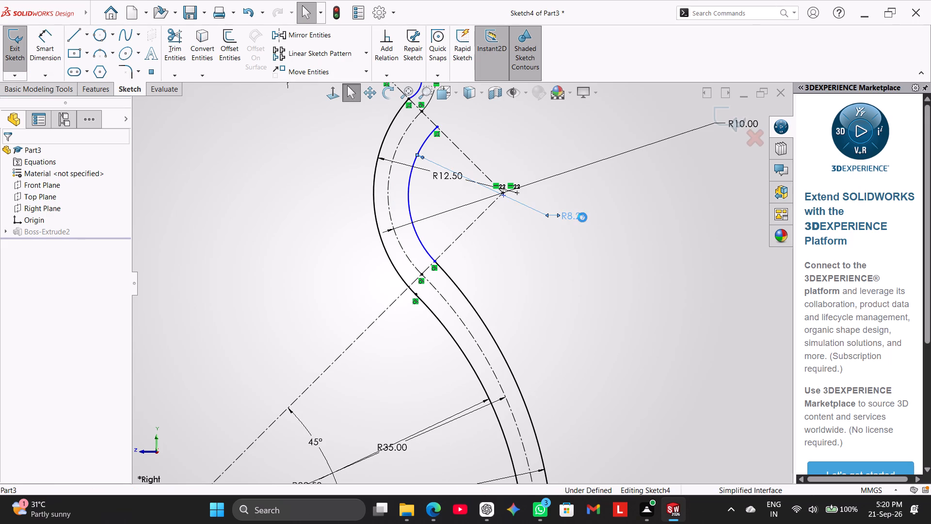
pyautogui.write('10')
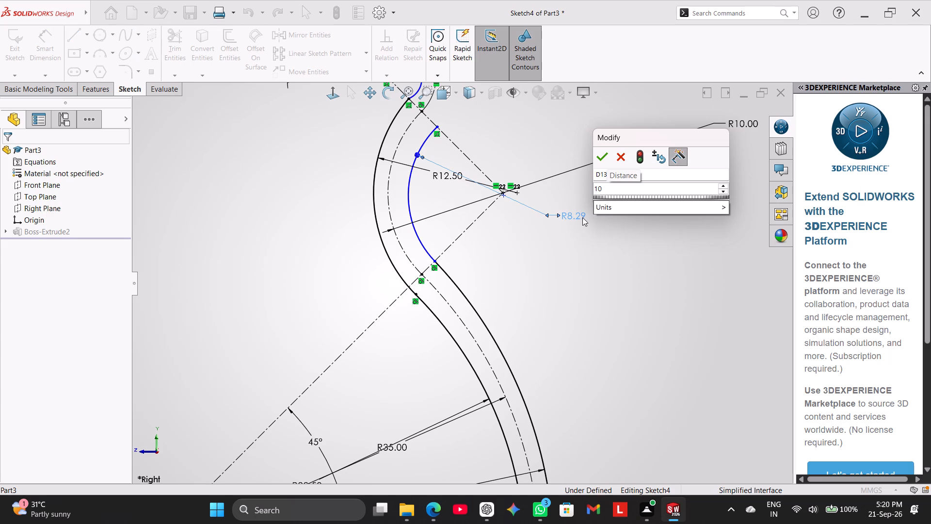
pyautogui.write('-5')
pyautogui.press('BackSpace')
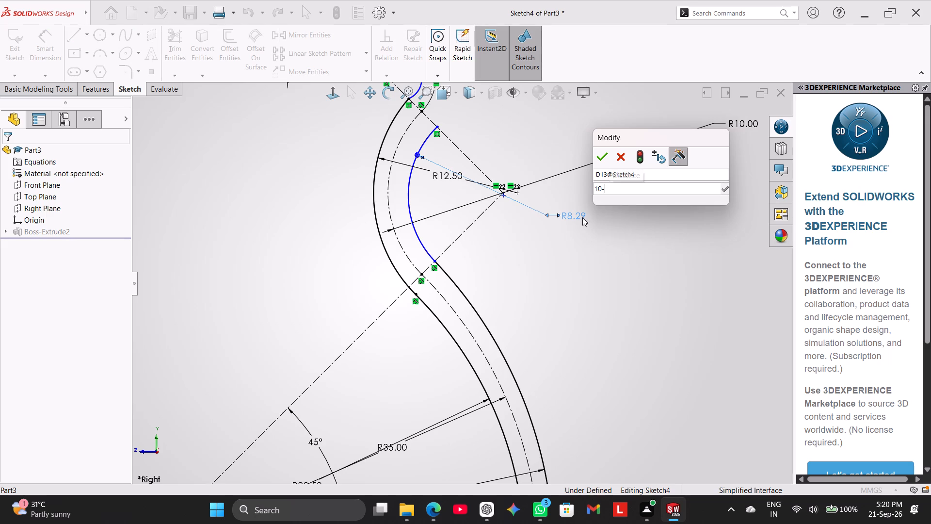
pyautogui.write('2.5')
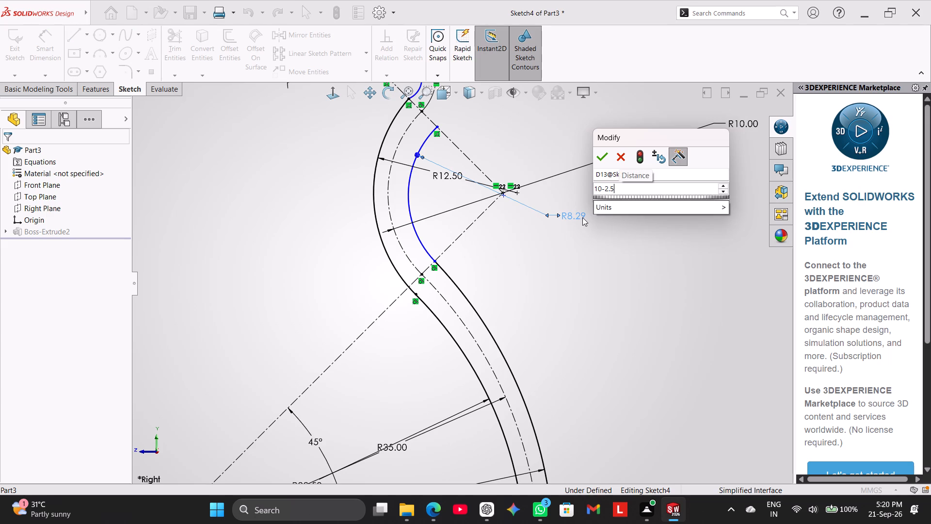
pyautogui.press('Return')
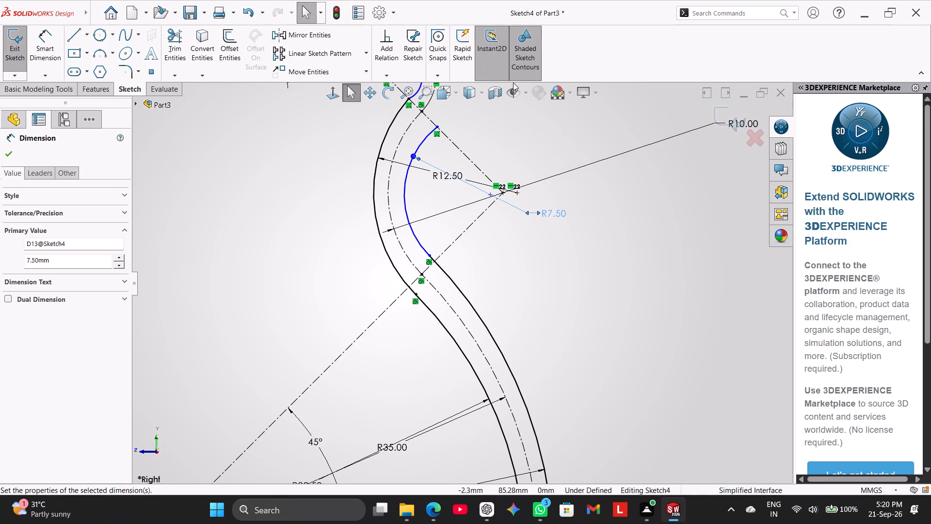
pyautogui.rightClick(623, 203)
pyautogui.click(590, 289)
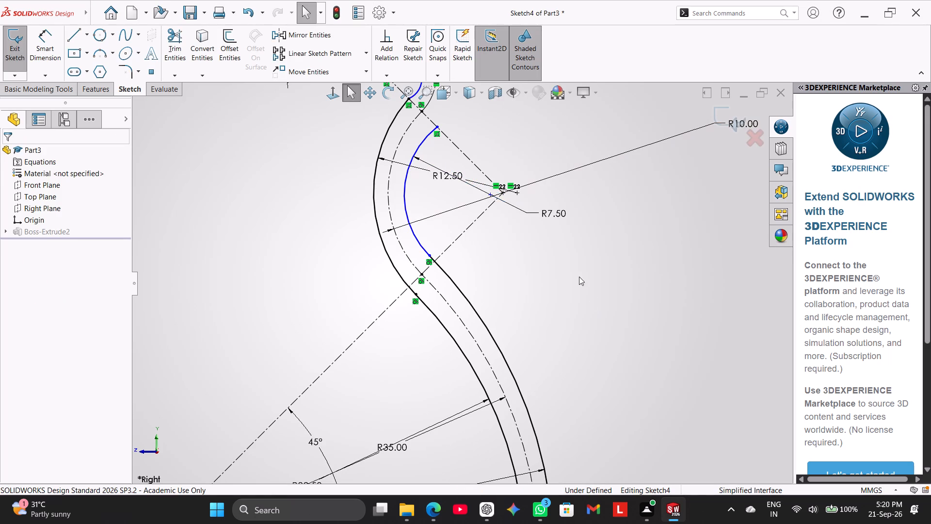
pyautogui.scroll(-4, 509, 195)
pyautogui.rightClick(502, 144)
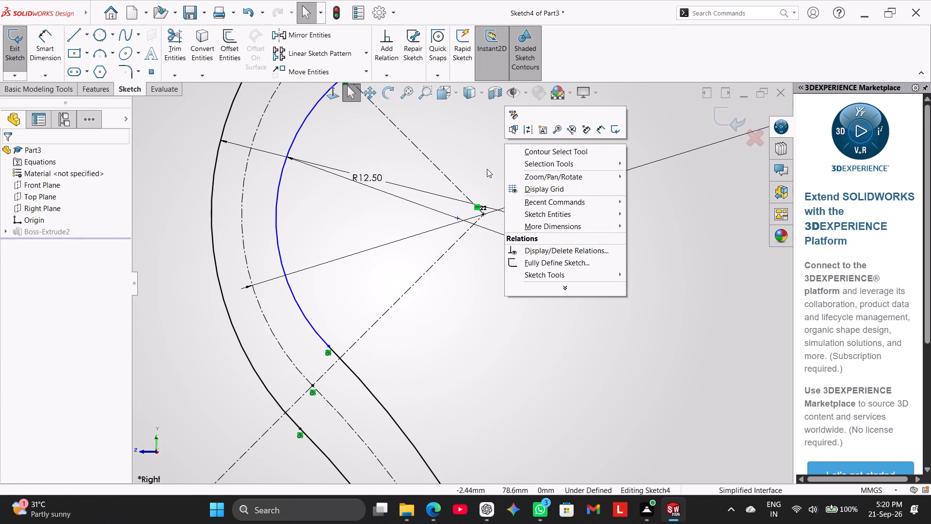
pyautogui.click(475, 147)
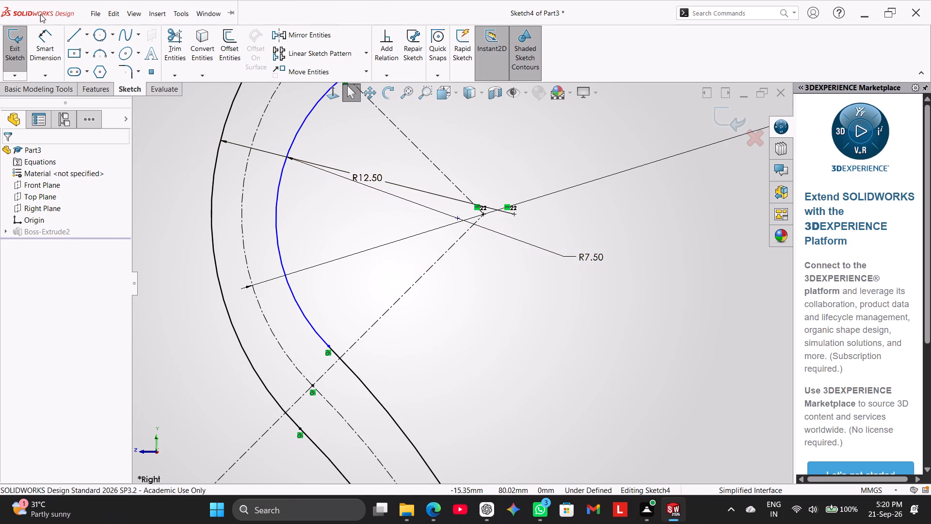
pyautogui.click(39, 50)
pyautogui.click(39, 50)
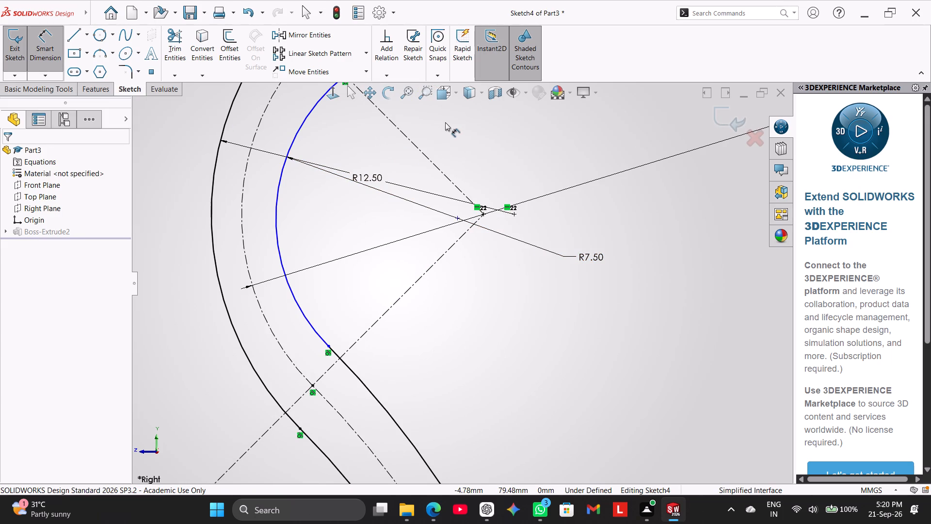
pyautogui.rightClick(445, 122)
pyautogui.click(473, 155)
# Add a horizontal relation between the R7.50 arc's center point and the intersection of the two angled centerlines.
pyautogui.scroll(-4, 480, 200)
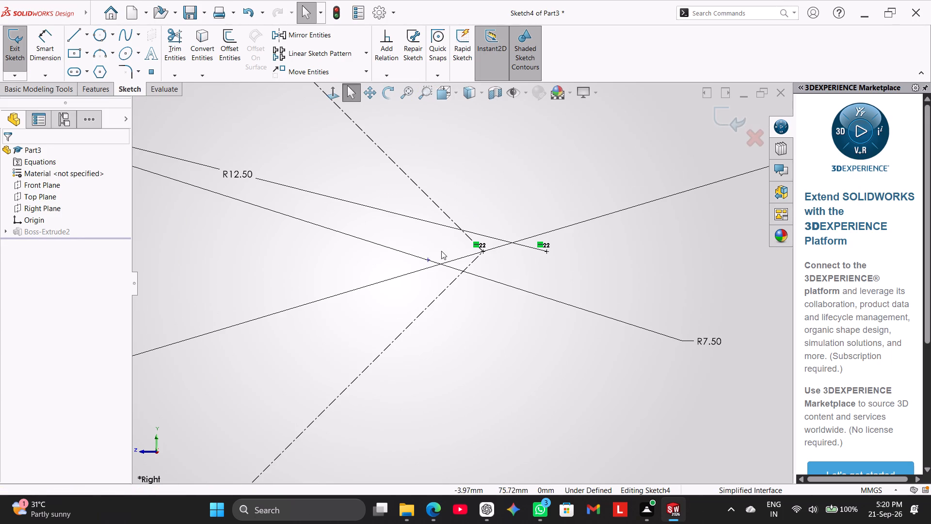
pyautogui.keyDown('ctrl'); pyautogui.click(426, 260); pyautogui.keyUp('ctrl')
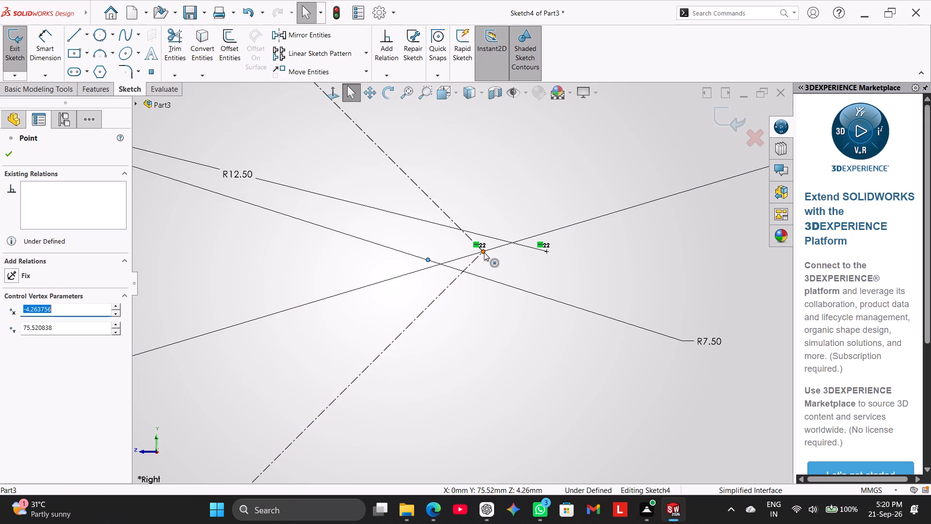
pyautogui.keyDown('ctrl'); pyautogui.click(484, 252); pyautogui.keyUp('ctrl')
pyautogui.click(22, 322)
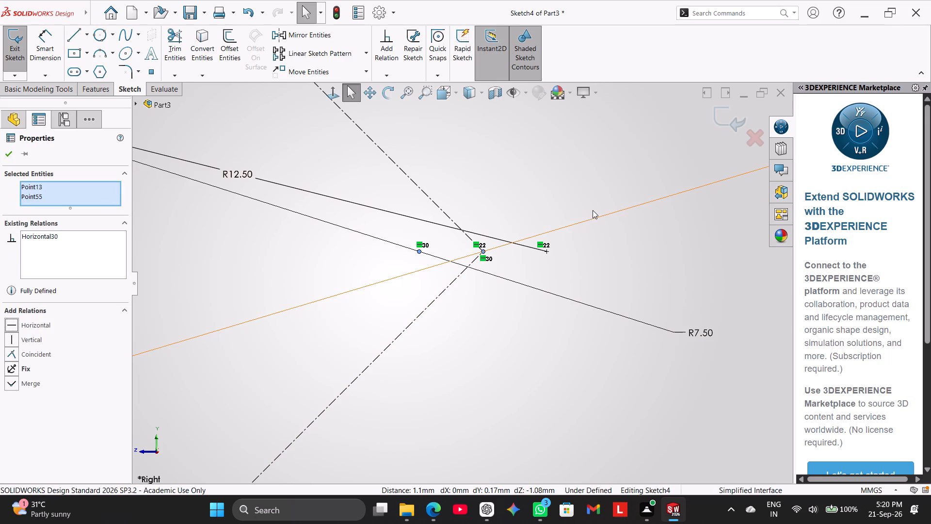
pyautogui.click(546, 185)
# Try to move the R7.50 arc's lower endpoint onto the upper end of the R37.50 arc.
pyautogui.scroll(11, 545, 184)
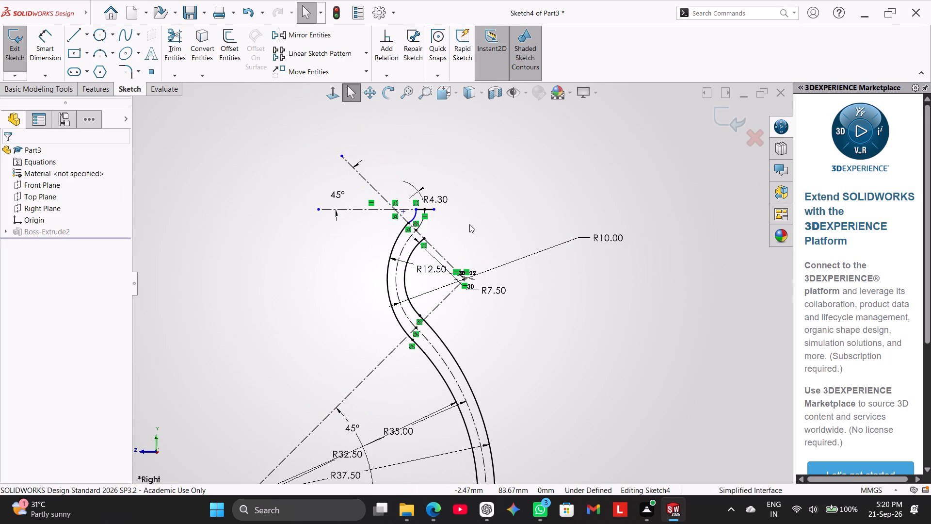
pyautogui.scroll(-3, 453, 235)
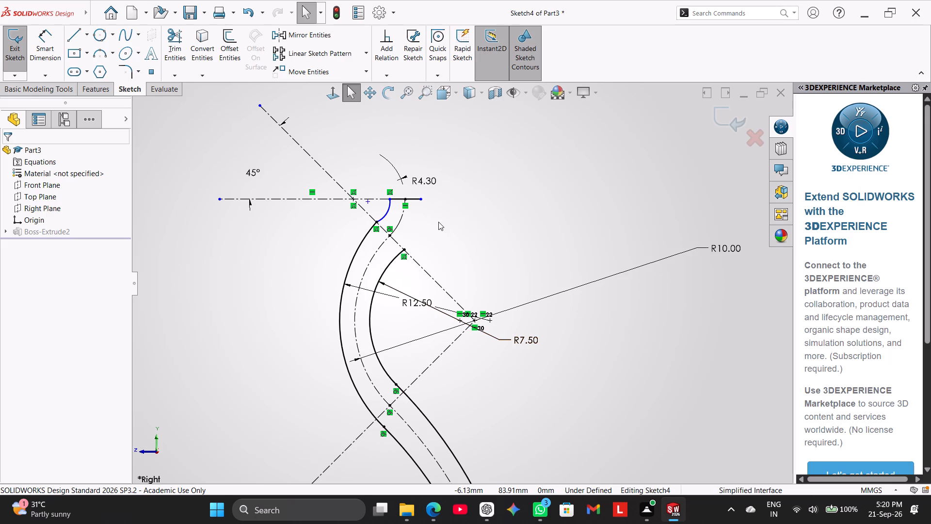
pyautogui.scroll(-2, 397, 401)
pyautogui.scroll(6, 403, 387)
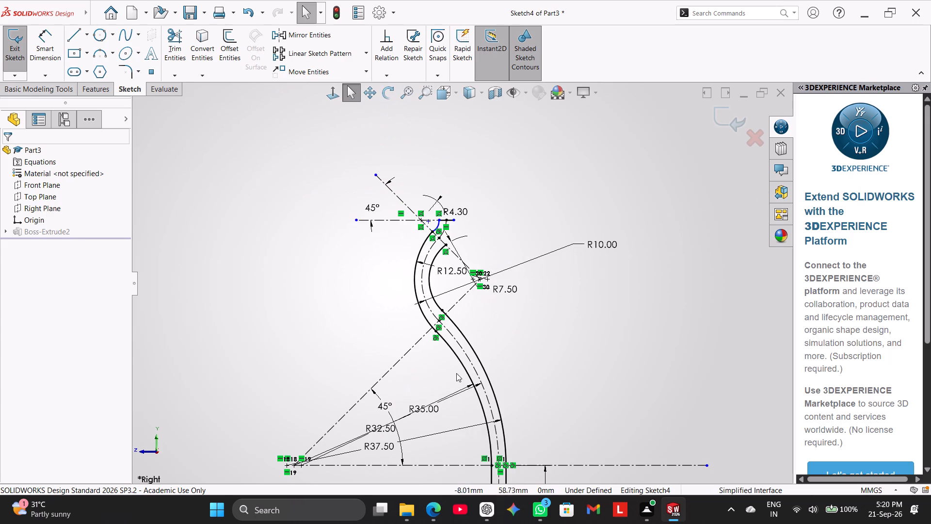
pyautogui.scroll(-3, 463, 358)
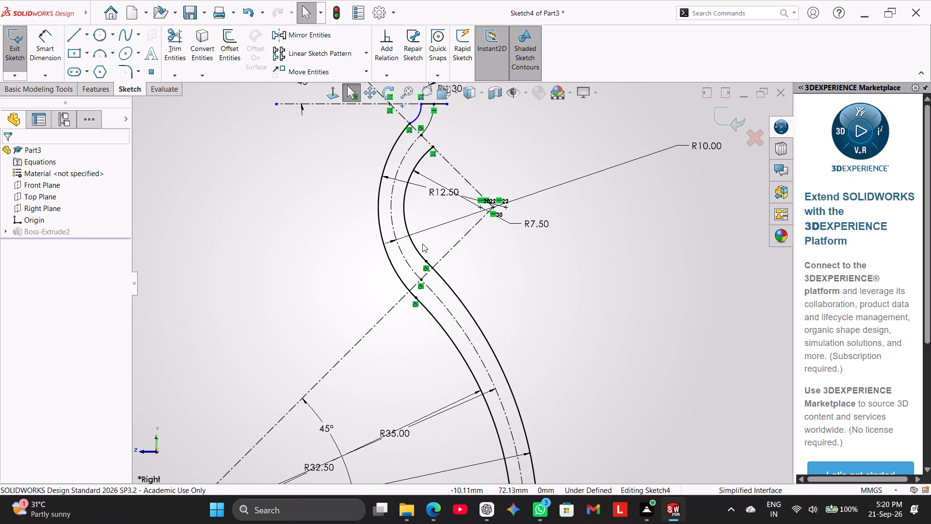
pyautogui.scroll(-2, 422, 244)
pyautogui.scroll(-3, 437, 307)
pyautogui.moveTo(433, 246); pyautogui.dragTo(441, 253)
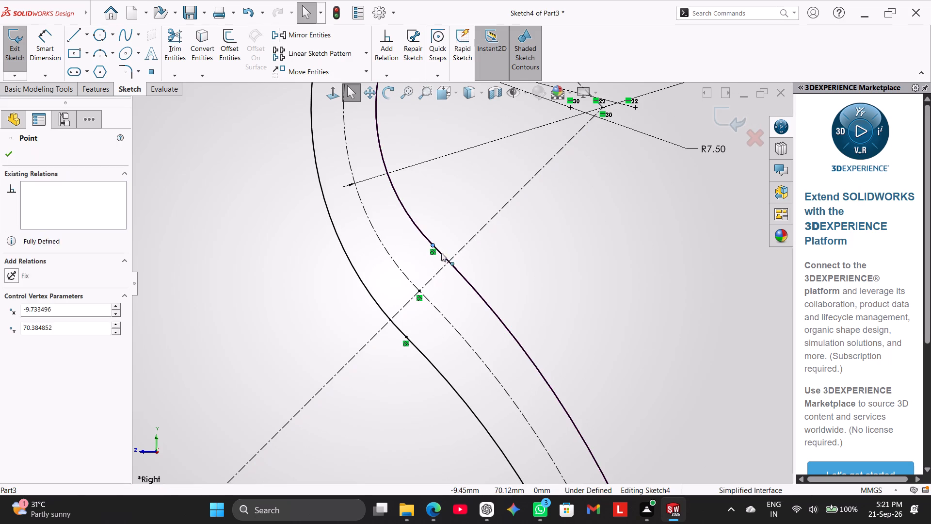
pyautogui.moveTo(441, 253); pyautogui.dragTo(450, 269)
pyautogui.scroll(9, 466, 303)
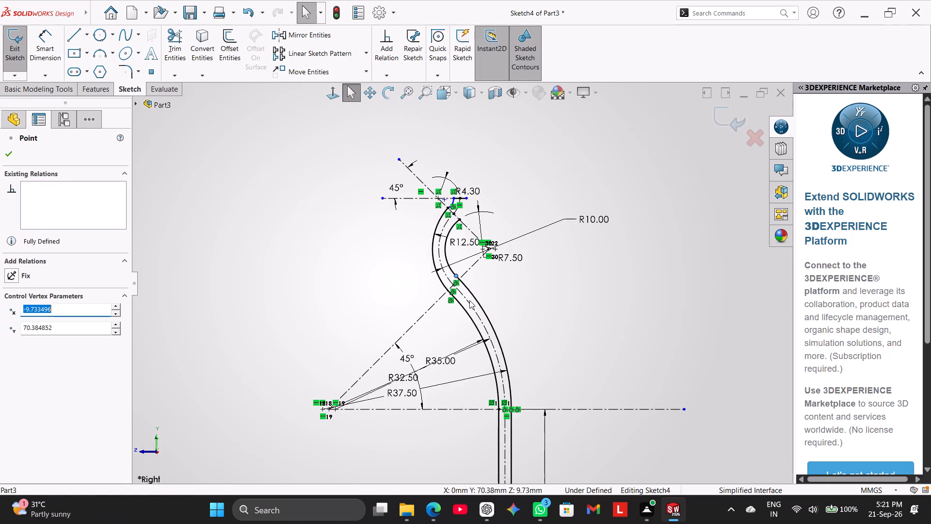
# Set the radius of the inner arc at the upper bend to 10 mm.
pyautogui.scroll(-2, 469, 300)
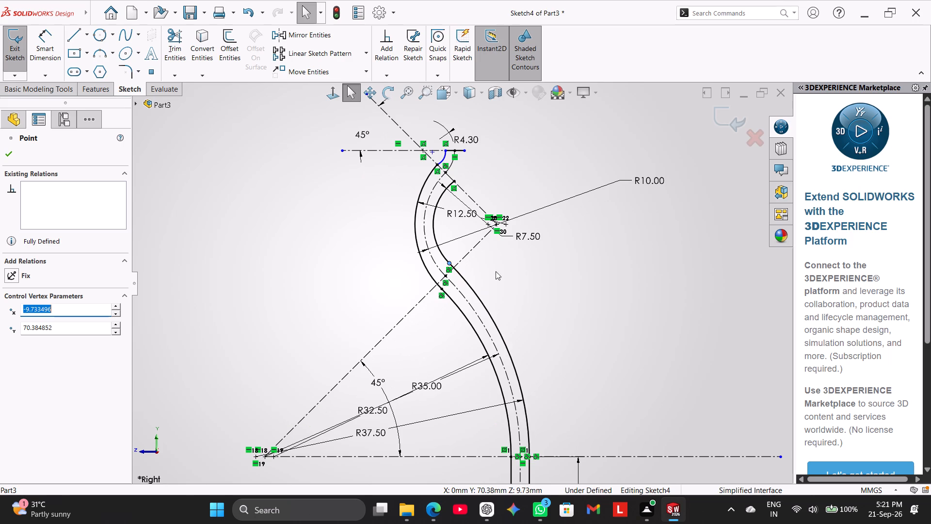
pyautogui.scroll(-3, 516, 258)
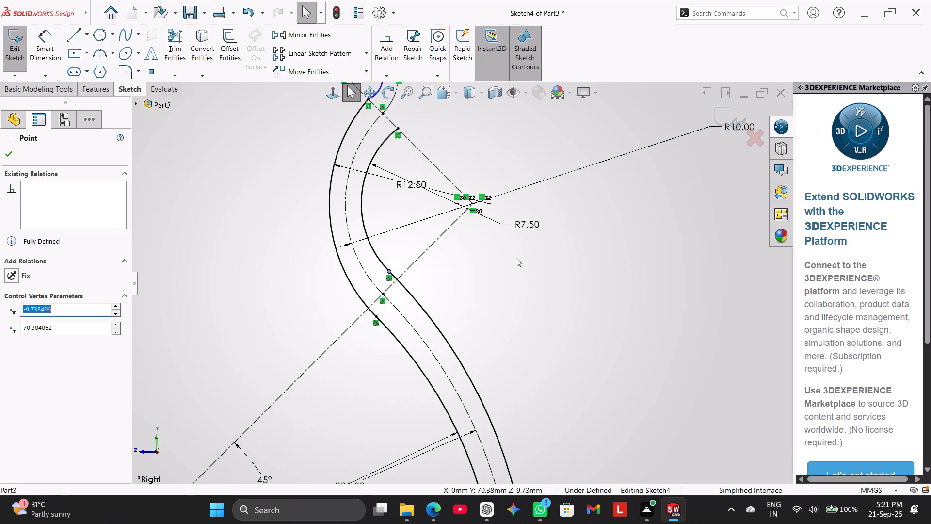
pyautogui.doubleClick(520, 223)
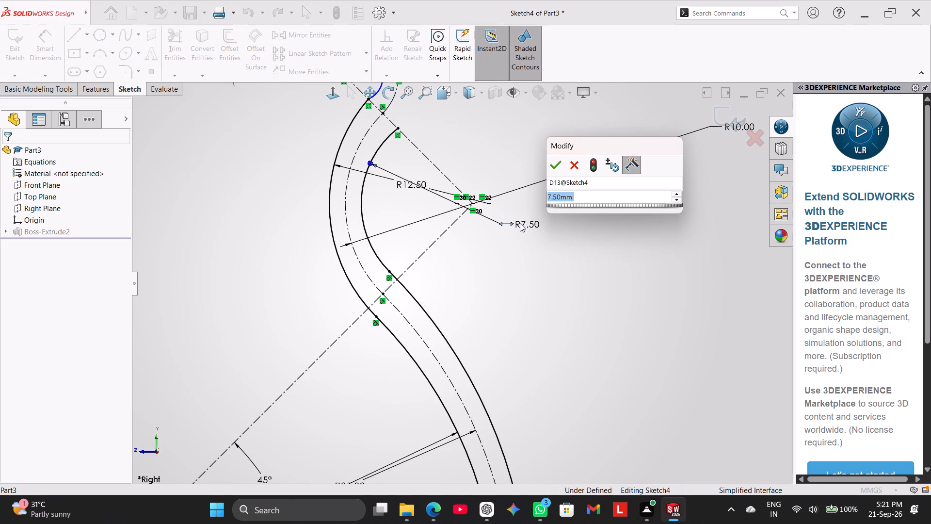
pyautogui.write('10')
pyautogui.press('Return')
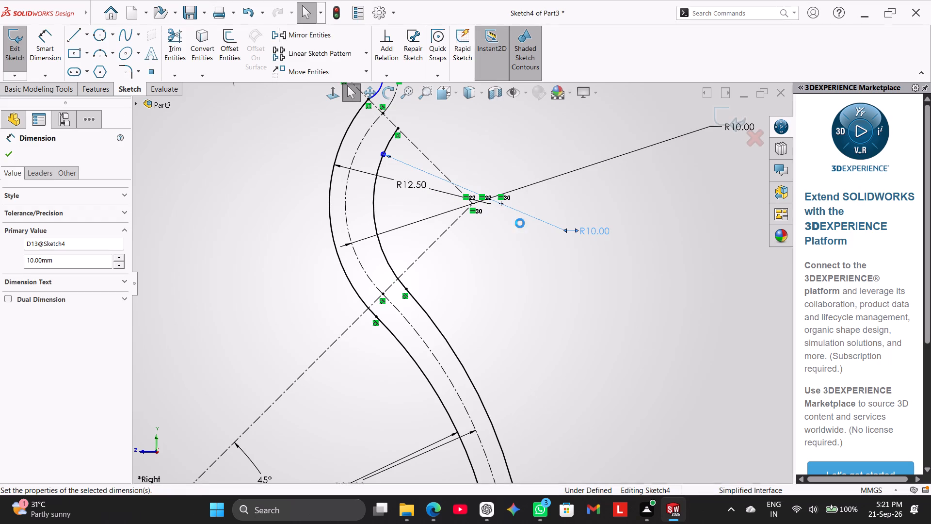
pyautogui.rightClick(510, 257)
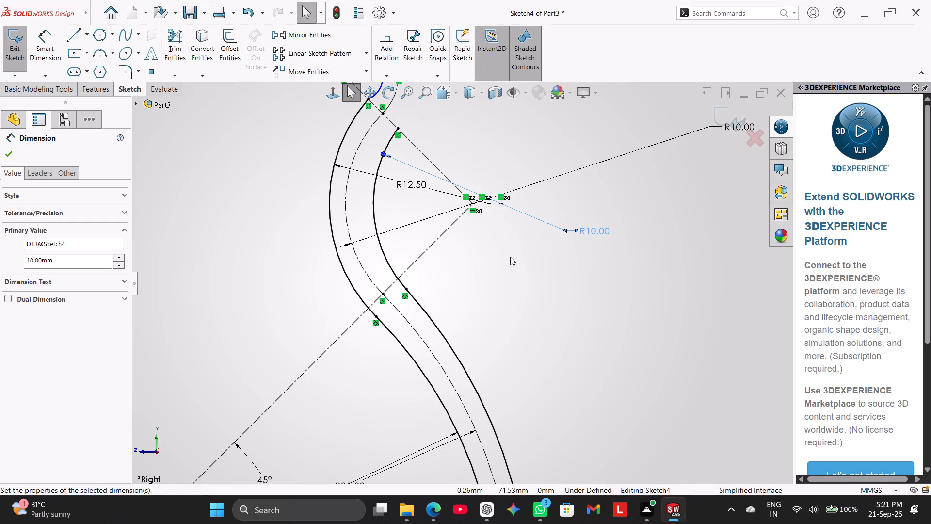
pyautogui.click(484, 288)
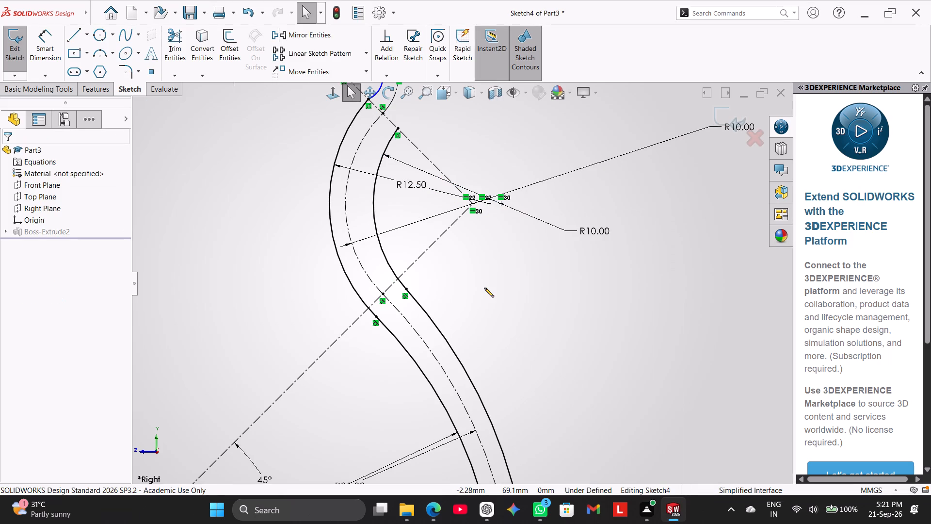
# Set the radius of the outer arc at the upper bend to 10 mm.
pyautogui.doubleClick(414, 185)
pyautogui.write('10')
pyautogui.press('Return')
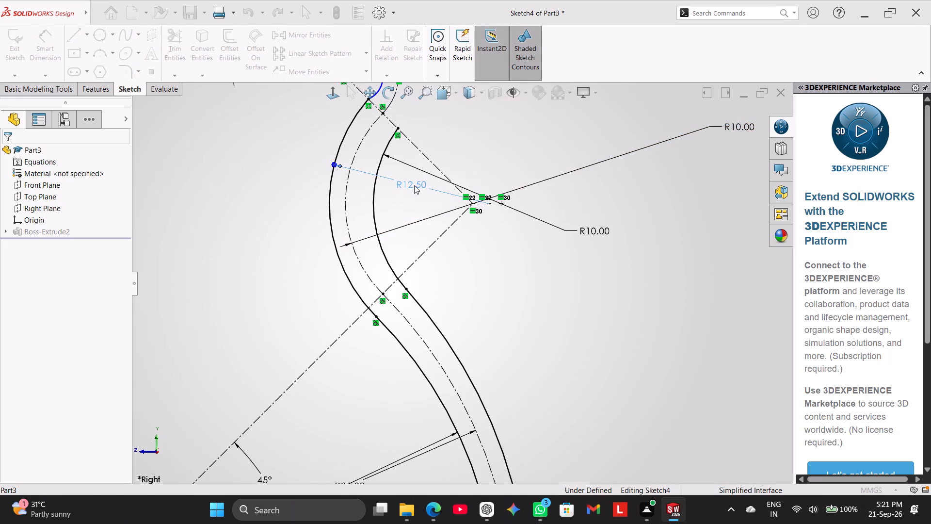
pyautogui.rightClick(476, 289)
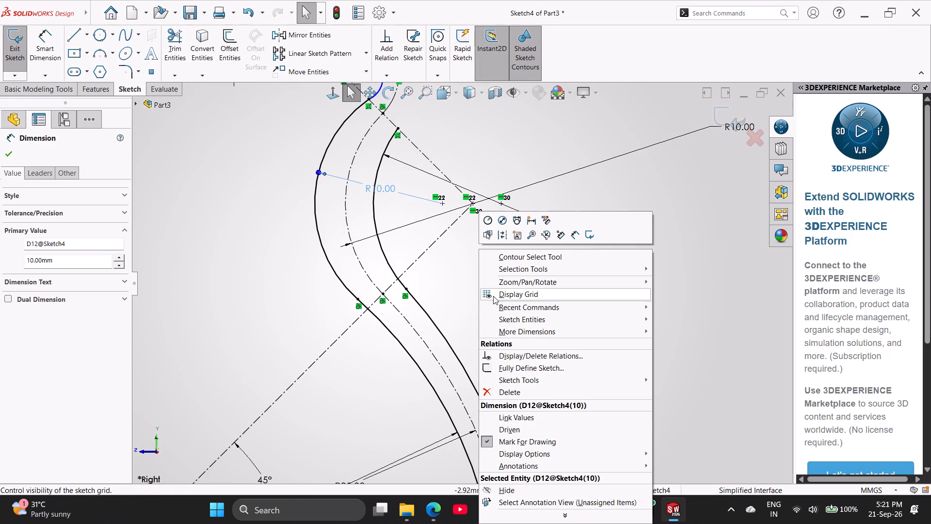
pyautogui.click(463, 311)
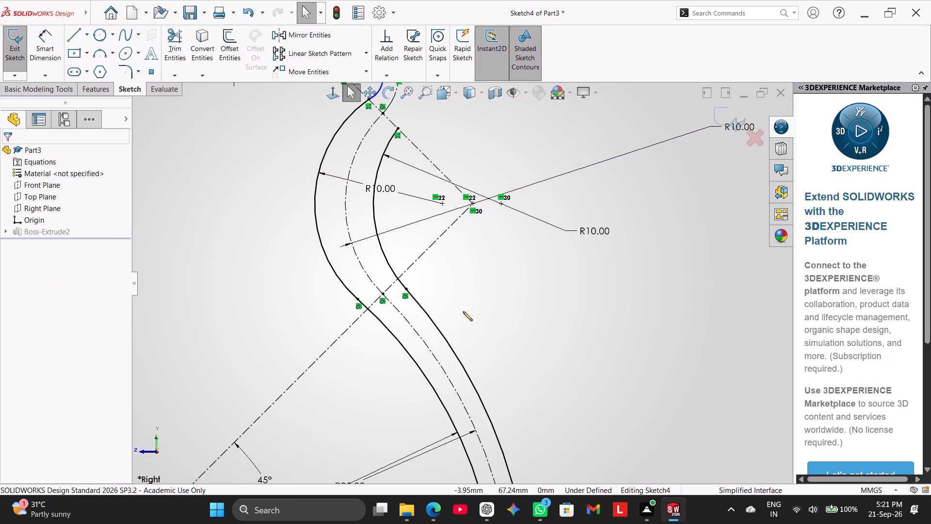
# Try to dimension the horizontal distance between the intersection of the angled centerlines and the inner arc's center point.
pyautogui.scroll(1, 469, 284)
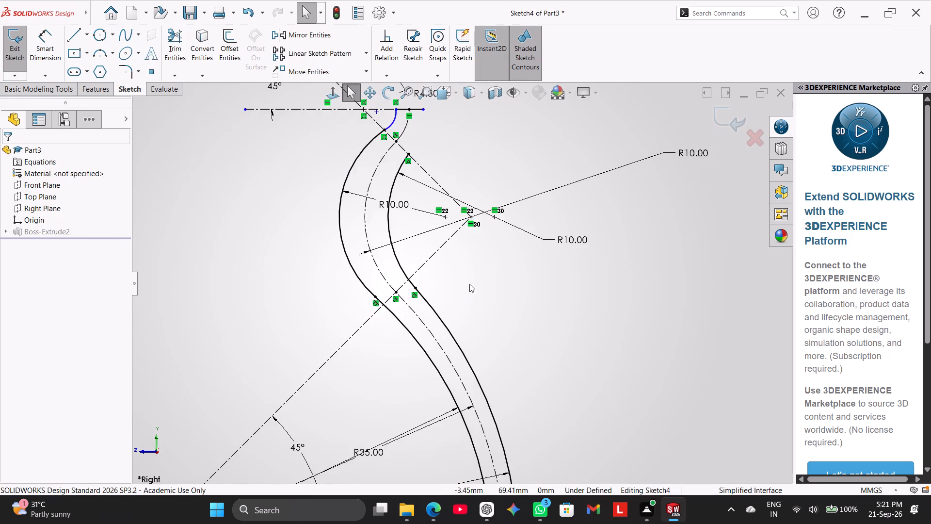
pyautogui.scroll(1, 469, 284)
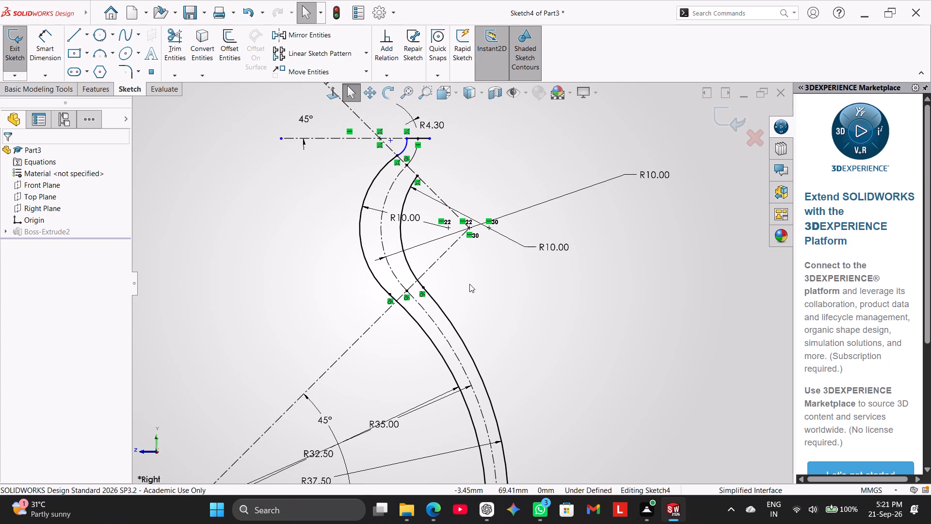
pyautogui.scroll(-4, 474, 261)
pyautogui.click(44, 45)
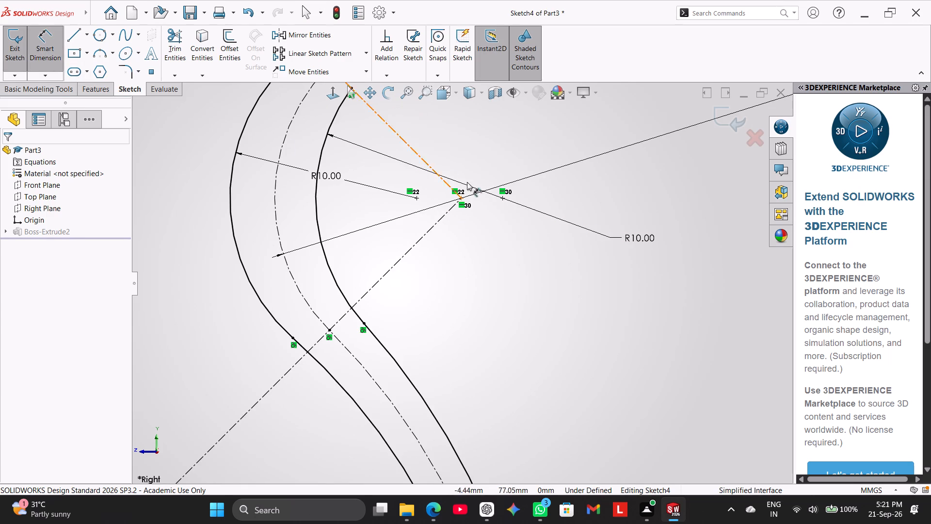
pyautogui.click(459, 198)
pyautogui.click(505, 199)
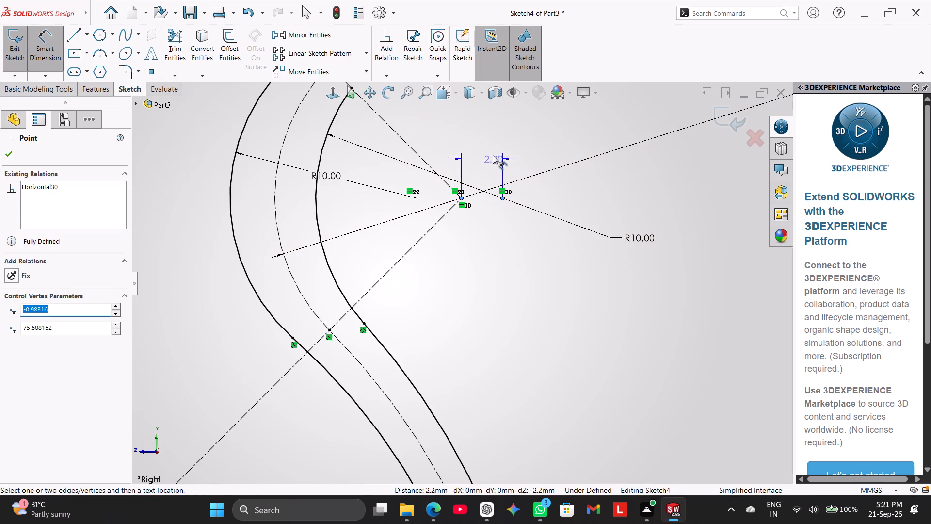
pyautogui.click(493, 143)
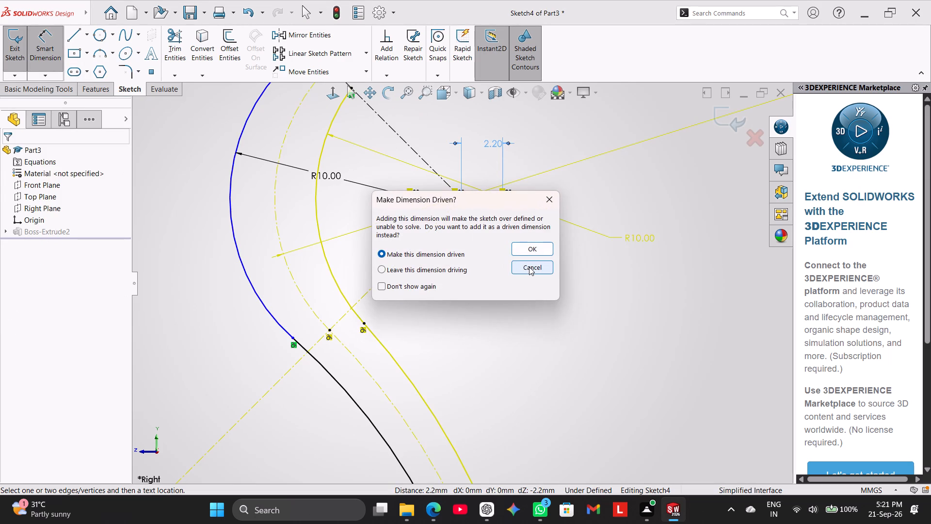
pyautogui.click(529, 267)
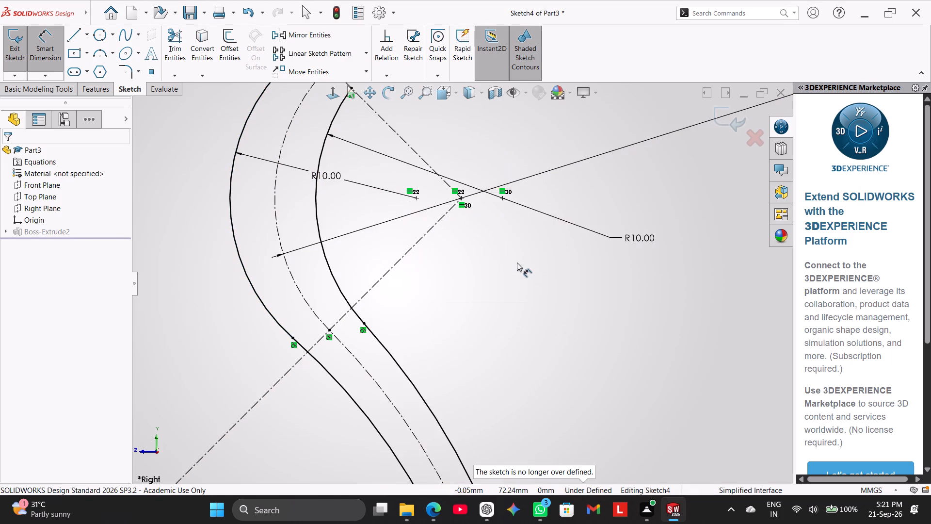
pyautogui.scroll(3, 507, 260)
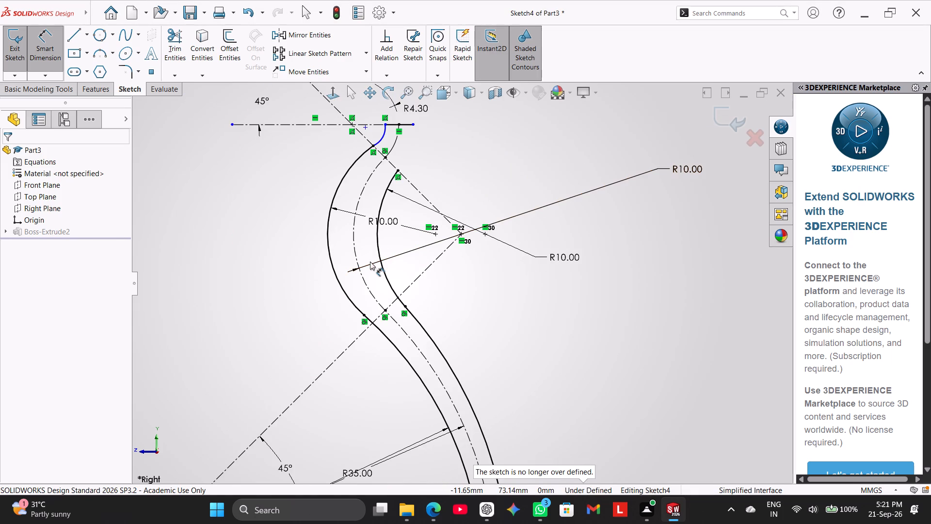
# Undo the recent upper-bend edits back through the inner arc's 7.50 mm radius and the outer arc's tangent relation to the R32.50 arc.
pyautogui.hotkey('ctrl', 'z')
pyautogui.hotkey('ctrl', 'z')
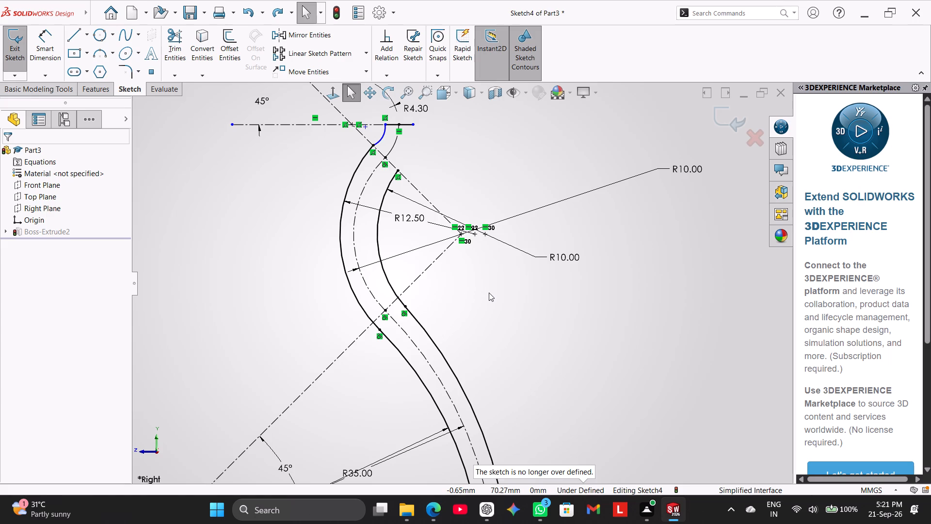
pyautogui.hotkey('ctrl', 'z')
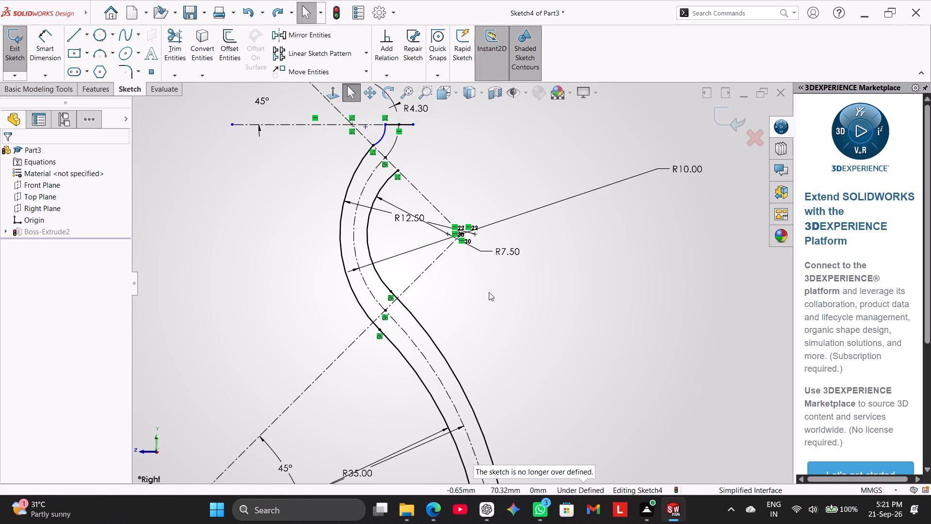
pyautogui.hotkey('ctrl', 'z')
pyautogui.hotkey('ctrl', 'z')
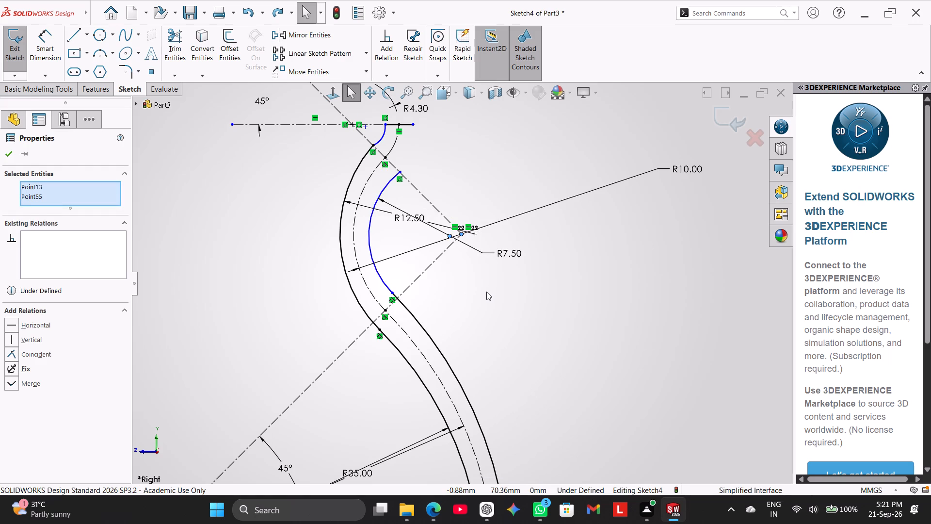
pyautogui.hotkey('ctrl', 'y')
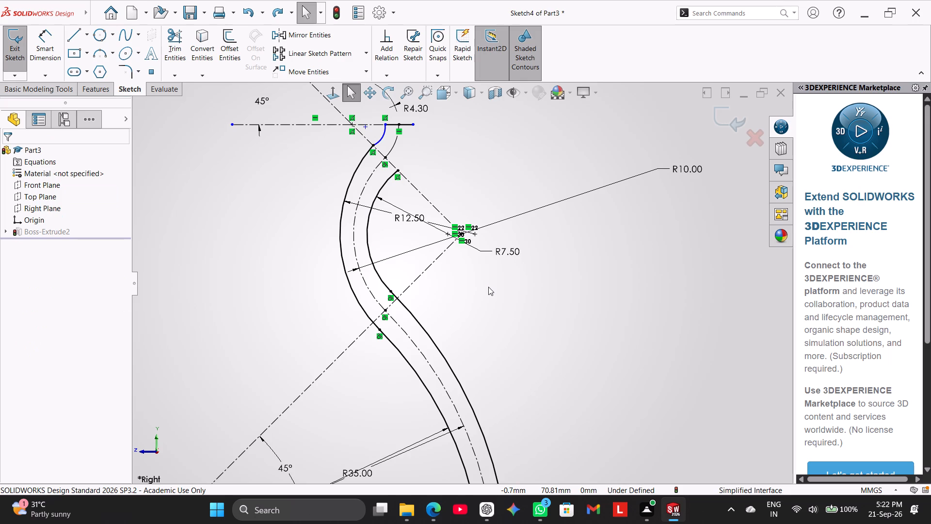
pyautogui.hotkey('ctrl', 'z')
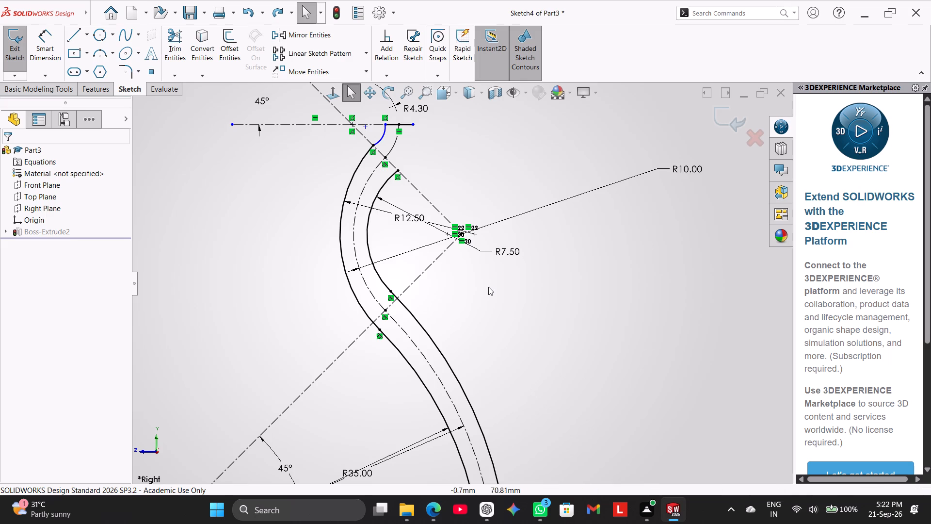
pyautogui.hotkey('ctrl', 'z')
pyautogui.hotkey('ctrl', 'z')
pyautogui.hotkey('ctrl', 'z')
pyautogui.hotkey('ctrl', 'z')
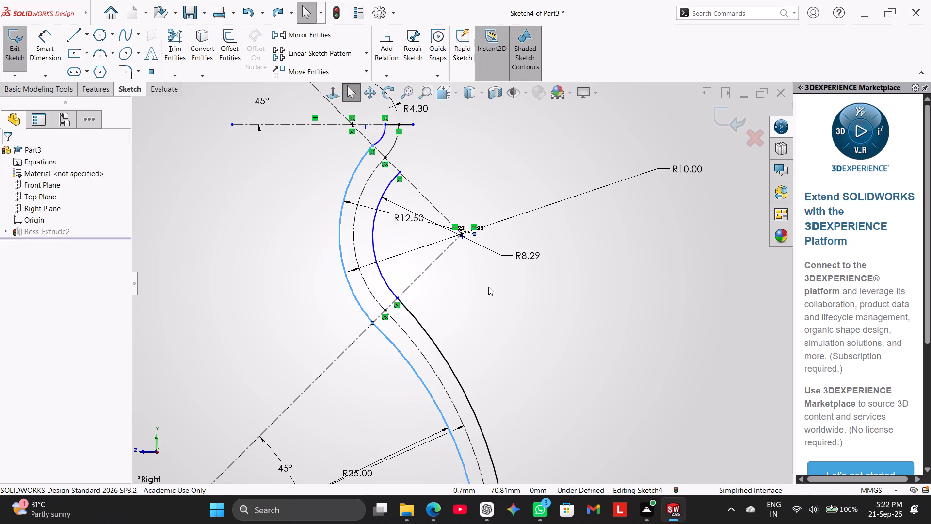
pyautogui.click(489, 293)
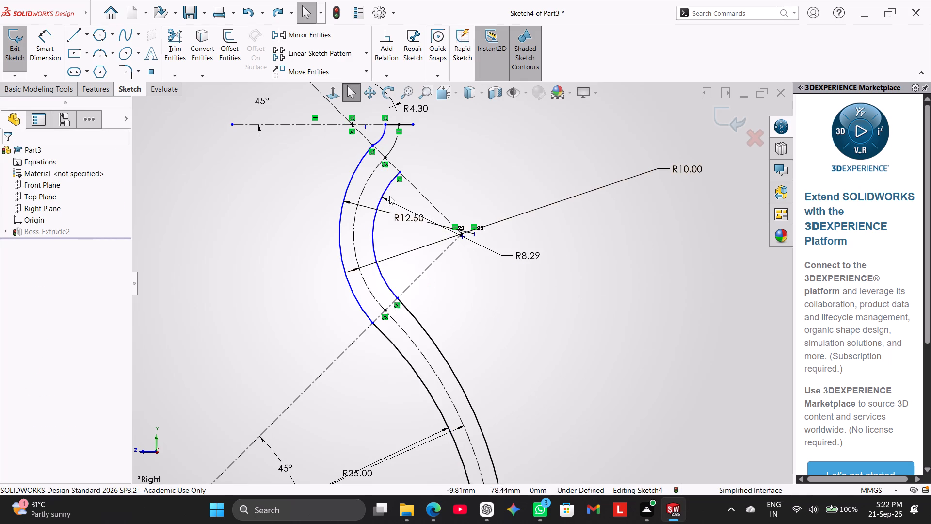
# Delete the radius dimensions of the outer and inner arcs at the upper bend.
pyautogui.rightClick(418, 220)
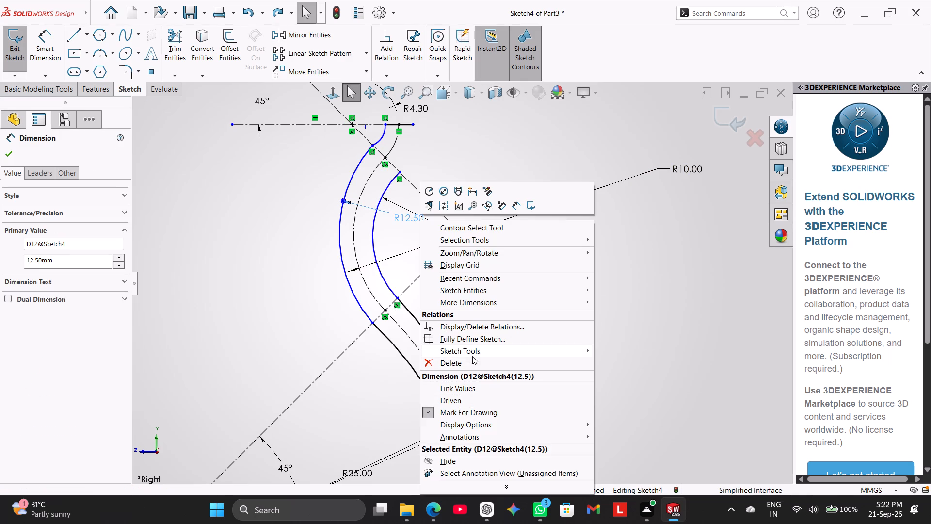
pyautogui.click(474, 357)
pyautogui.click(470, 365)
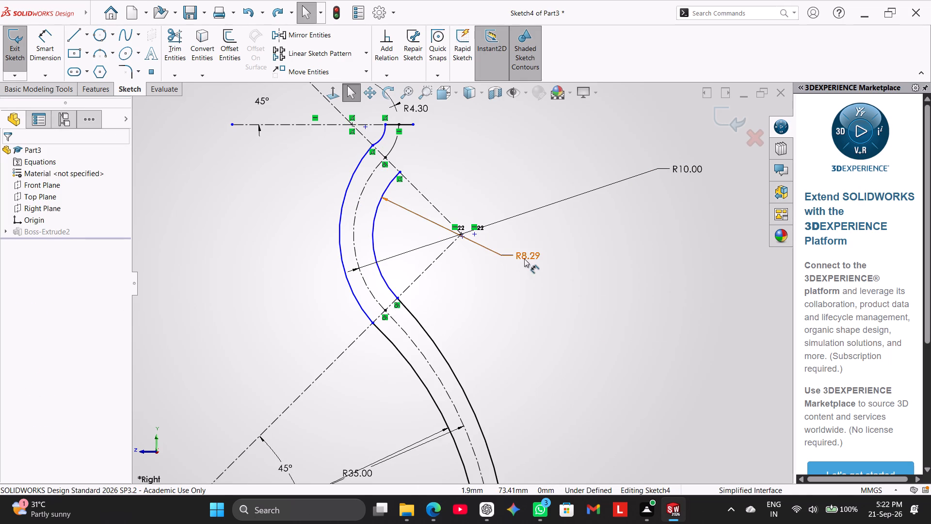
pyautogui.rightClick(527, 259)
pyautogui.click(549, 395)
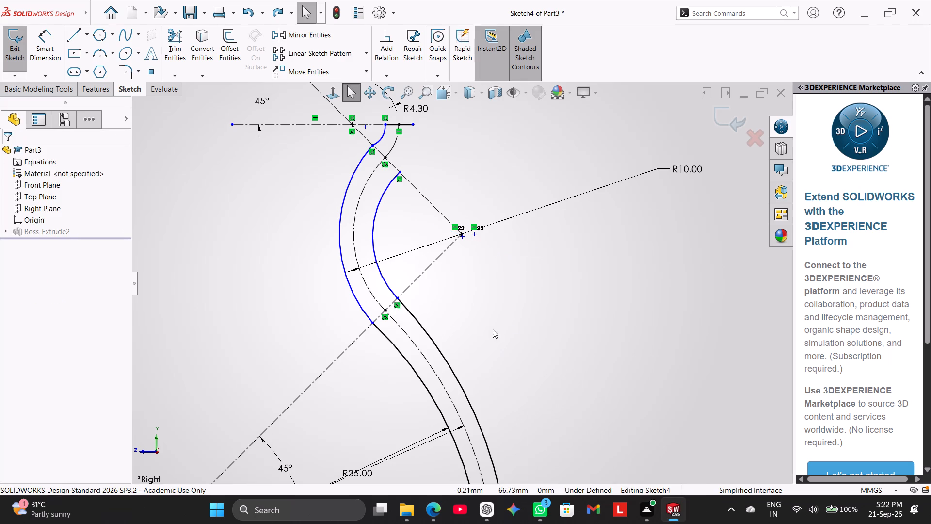
pyautogui.rightClick(491, 315)
pyautogui.click(477, 326)
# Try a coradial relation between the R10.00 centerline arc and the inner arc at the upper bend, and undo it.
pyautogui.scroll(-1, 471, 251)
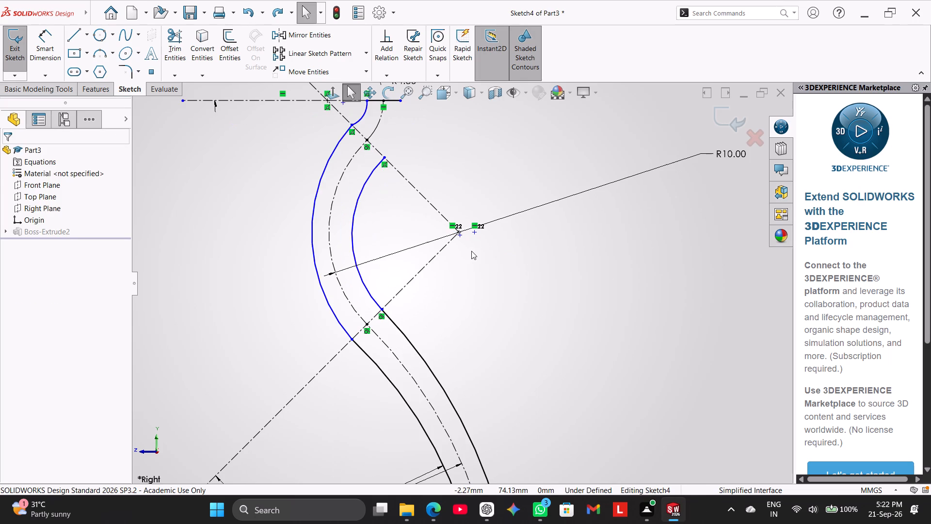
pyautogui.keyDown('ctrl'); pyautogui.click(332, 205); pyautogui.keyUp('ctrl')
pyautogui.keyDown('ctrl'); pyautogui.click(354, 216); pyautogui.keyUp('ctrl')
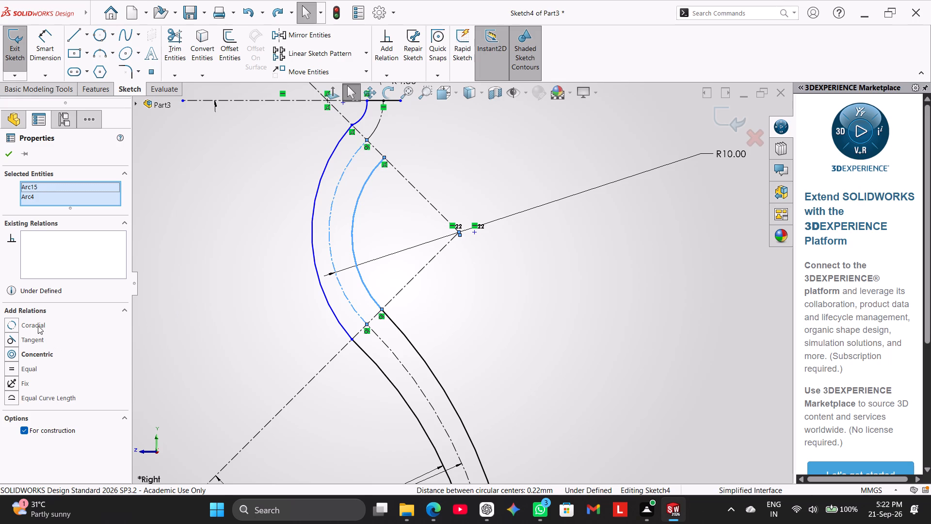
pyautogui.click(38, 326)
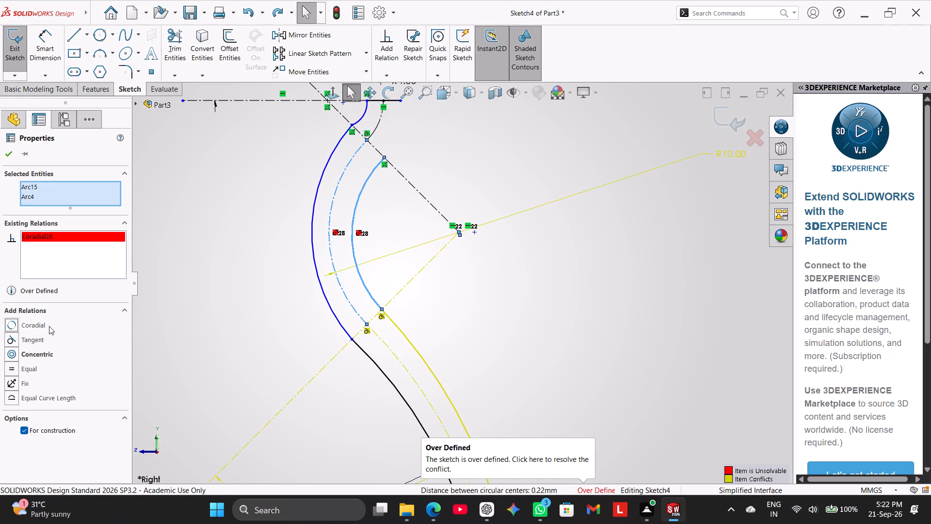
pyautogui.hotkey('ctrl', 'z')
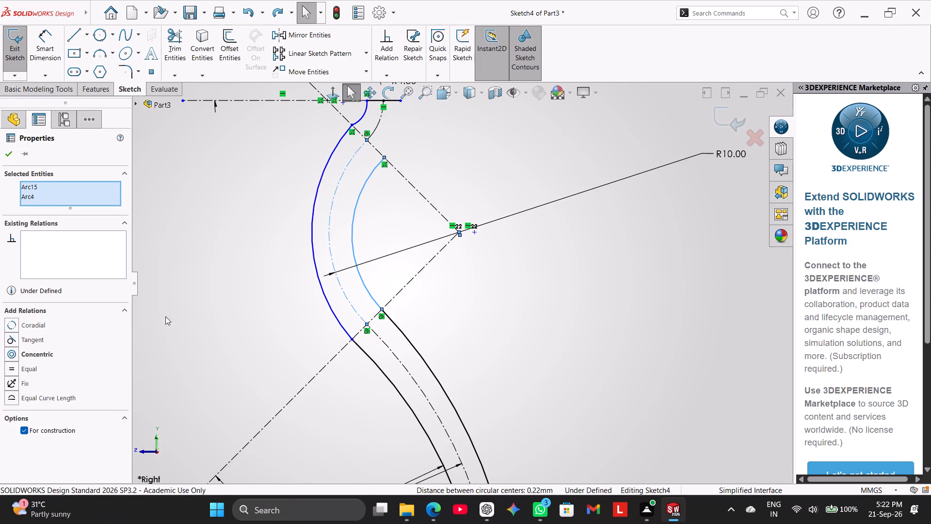
# Delete the tangent relation at the inner upper-bend arc's junction with the R37.50 arc.
pyautogui.rightClick(384, 314)
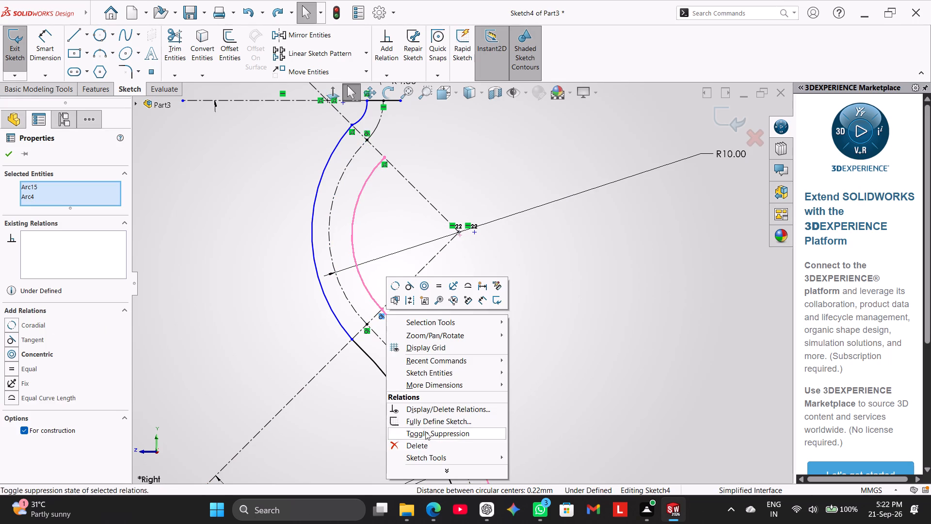
pyautogui.click(429, 446)
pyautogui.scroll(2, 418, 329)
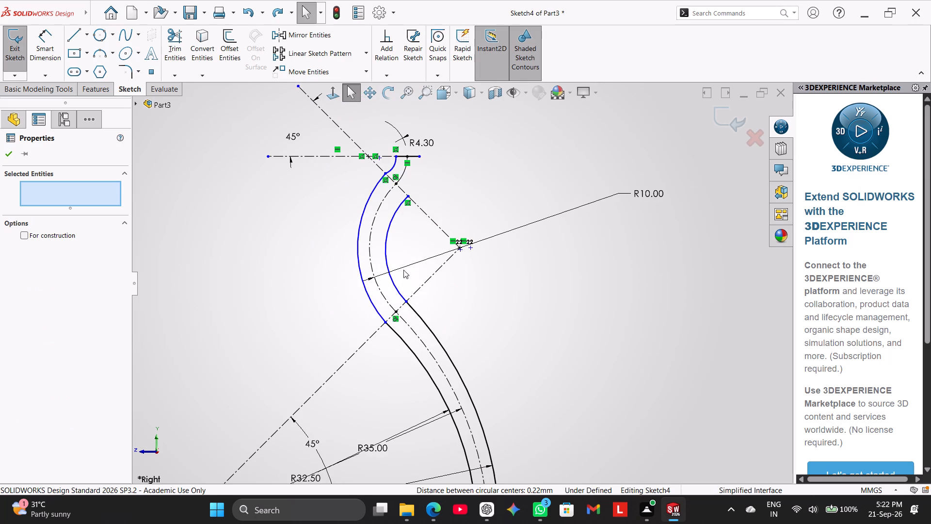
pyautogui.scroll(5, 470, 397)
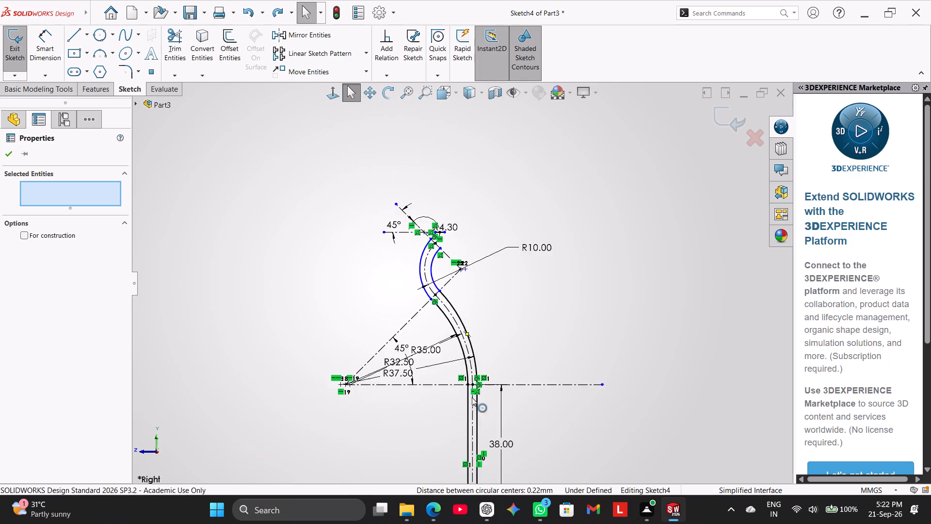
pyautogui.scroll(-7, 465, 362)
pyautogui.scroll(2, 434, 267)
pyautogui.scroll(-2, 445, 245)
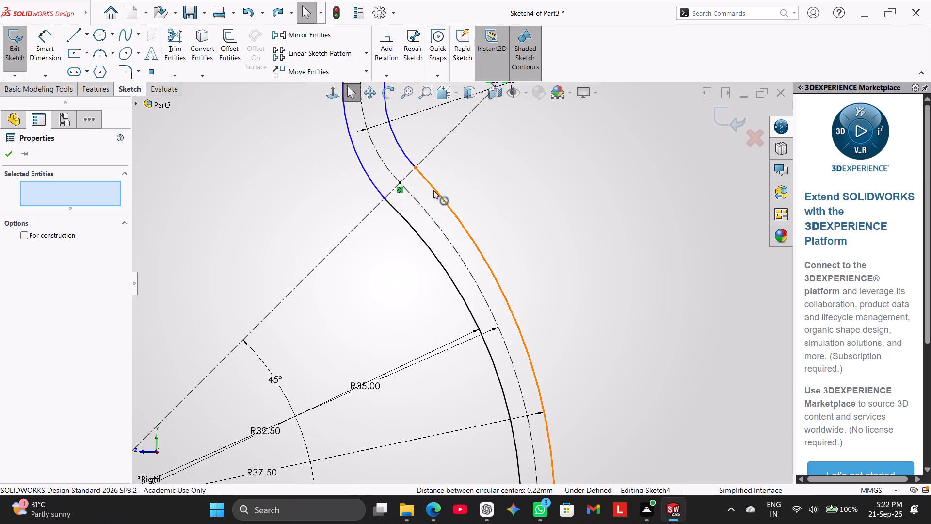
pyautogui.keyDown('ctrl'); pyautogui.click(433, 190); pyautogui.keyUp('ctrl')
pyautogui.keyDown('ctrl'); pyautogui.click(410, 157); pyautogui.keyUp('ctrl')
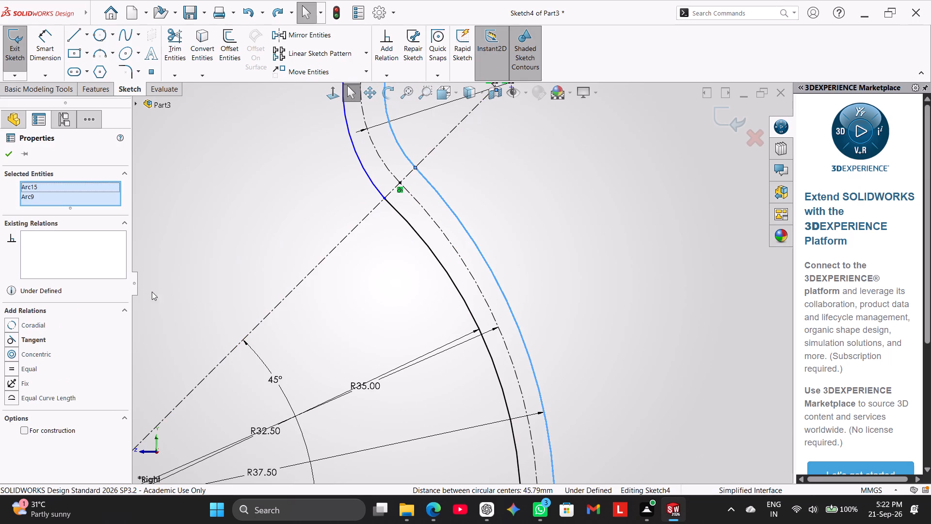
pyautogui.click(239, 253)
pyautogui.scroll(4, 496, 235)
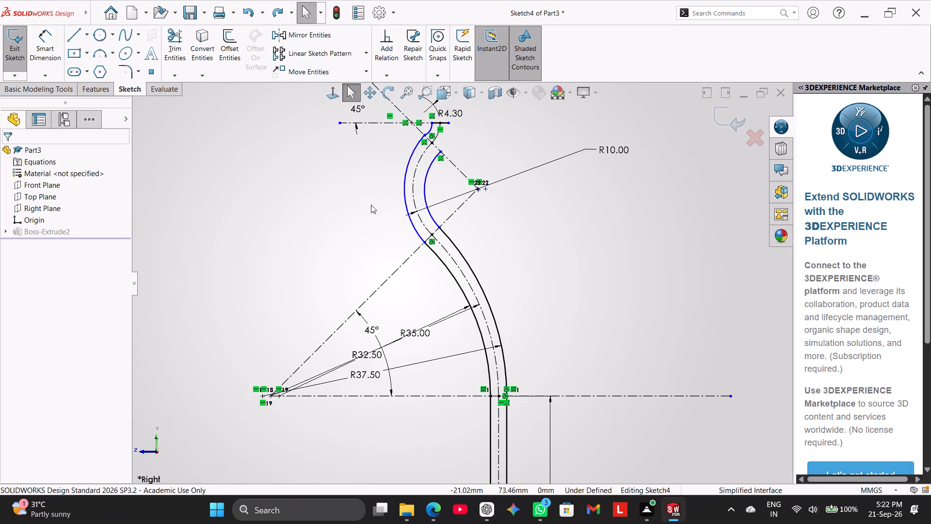
# Try and undo a coradial relation between the inner upper-bend arc and the R10.00 centerline arc, and make them concentric instead.
pyautogui.keyDown('ctrl'); pyautogui.click(420, 221); pyautogui.keyUp('ctrl')
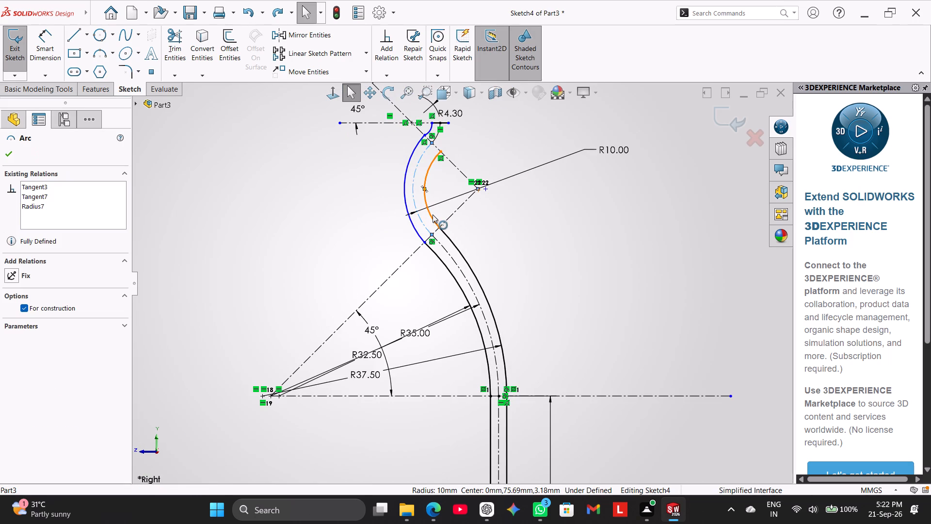
pyautogui.keyDown('ctrl'); pyautogui.click(432, 218); pyautogui.keyUp('ctrl')
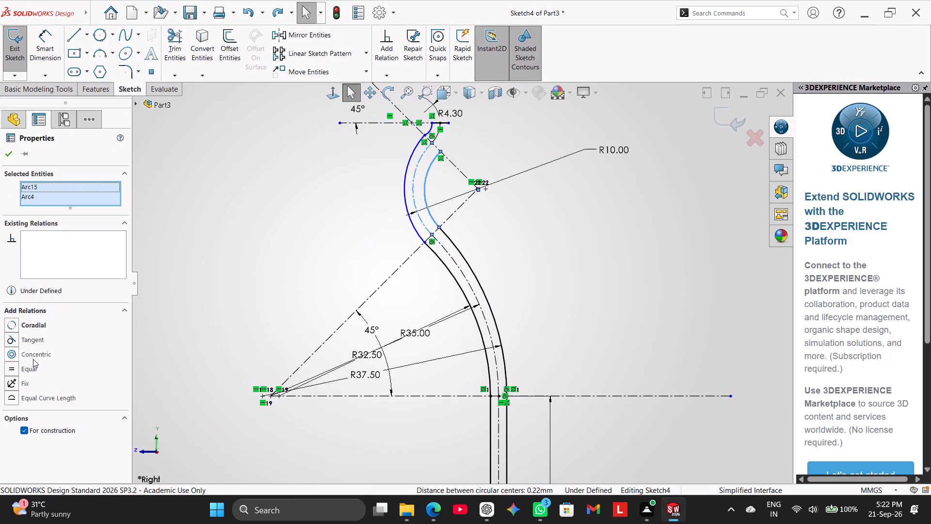
pyautogui.click(34, 330)
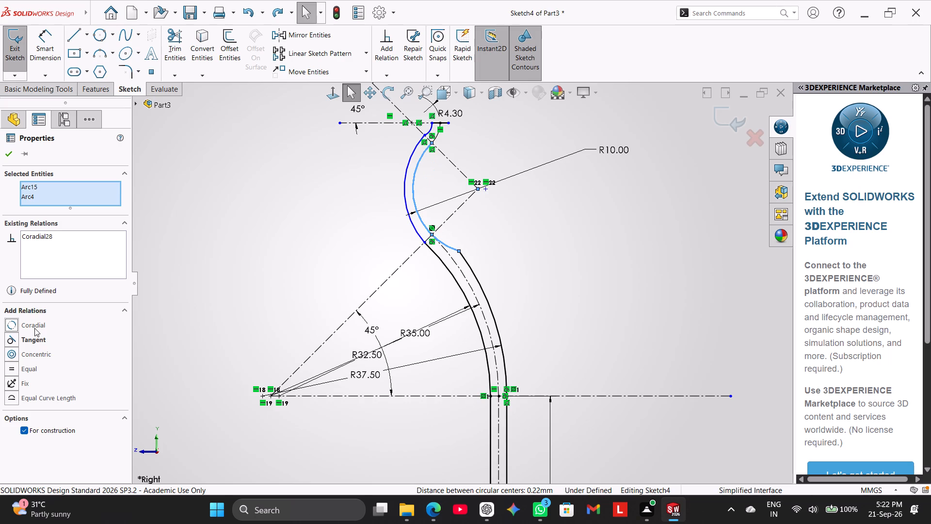
pyautogui.hotkey('ctrl', 'z')
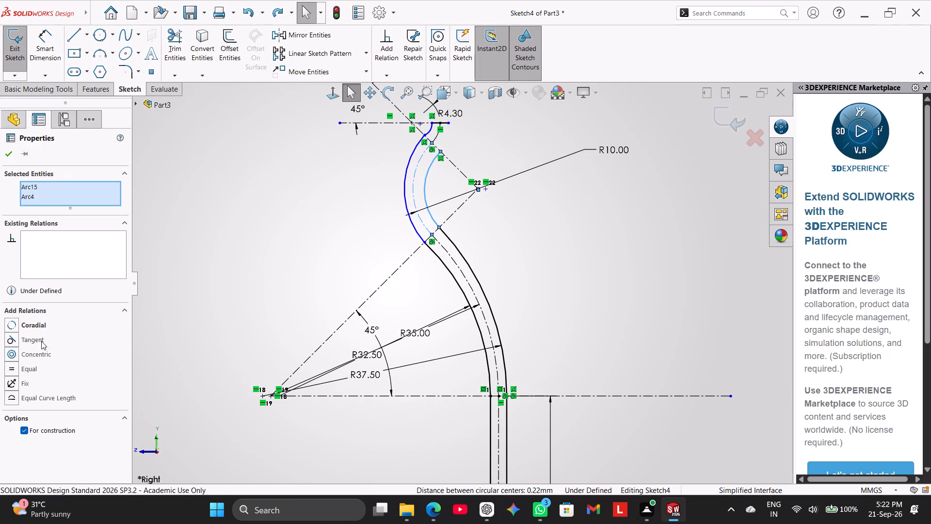
pyautogui.click(41, 353)
pyautogui.rightClick(194, 262)
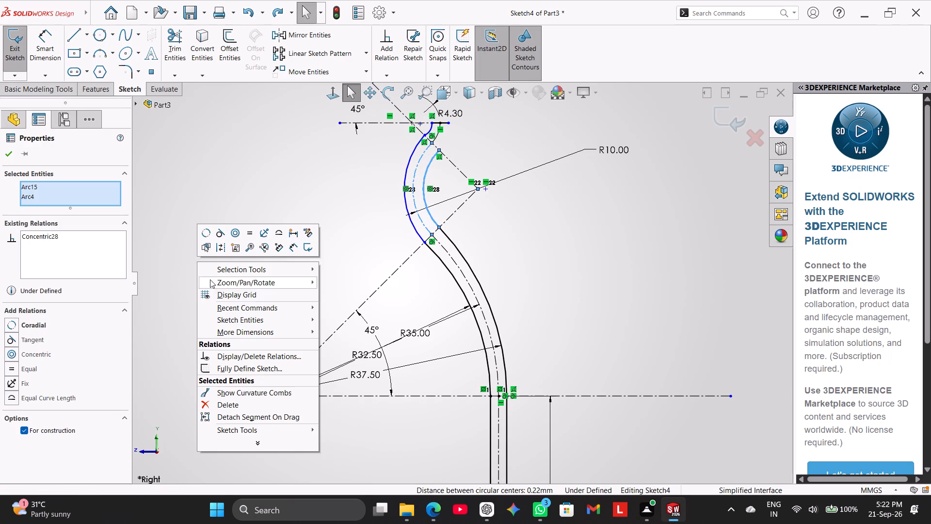
pyautogui.click(170, 279)
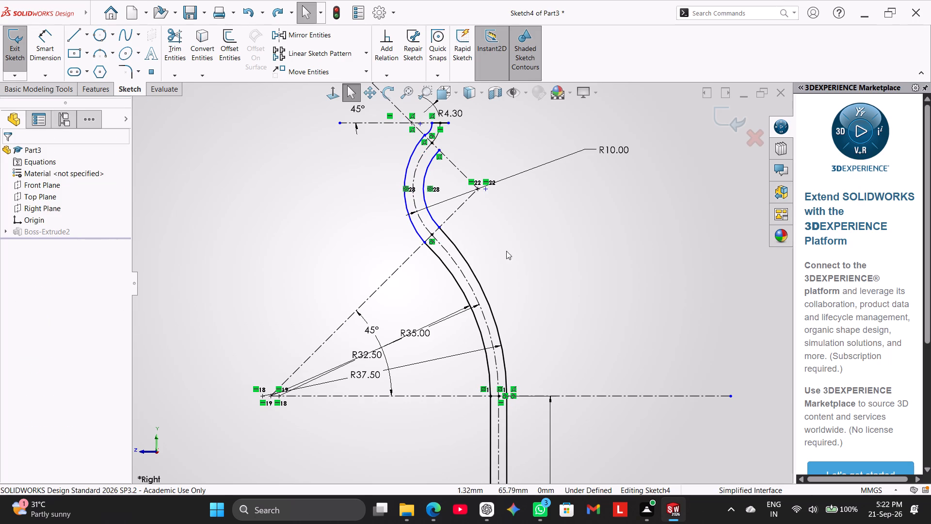
# Make the outer upper-bend arc concentric with the R10.00 centerline arc.
pyautogui.scroll(-1, 501, 229)
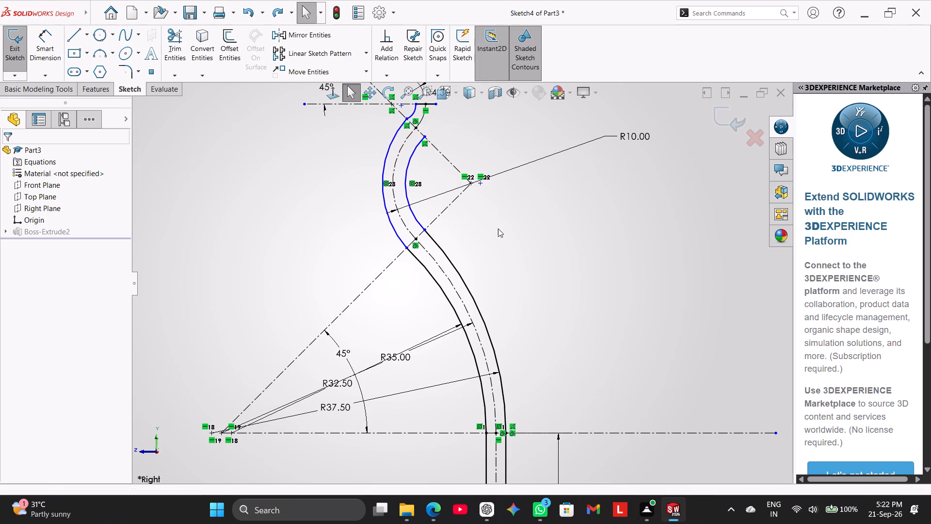
pyautogui.keyDown('ctrl'); pyautogui.click(391, 224); pyautogui.keyUp('ctrl')
pyautogui.keyDown('ctrl'); pyautogui.click(403, 223); pyautogui.keyUp('ctrl')
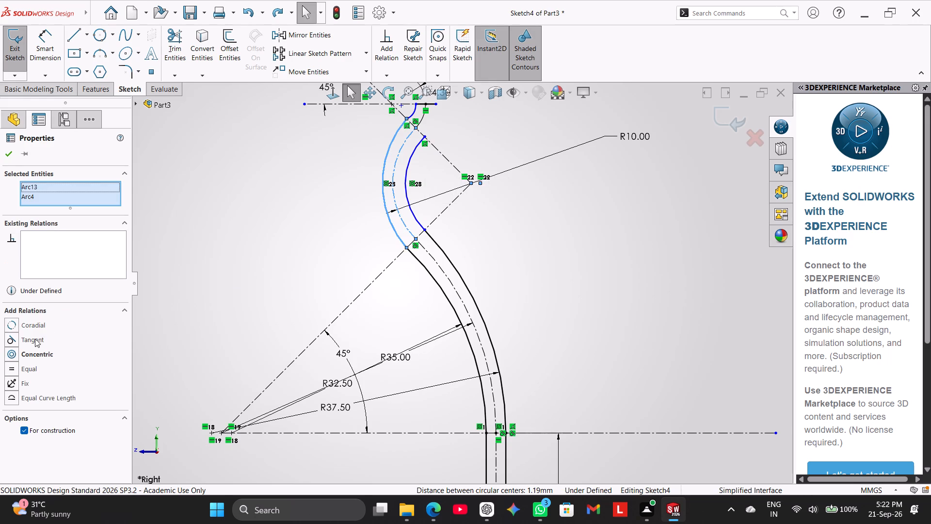
pyautogui.click(31, 352)
pyautogui.click(193, 312)
# Delete the R37.50 and R32.50 radius dimensions of the two wall arcs beside the R35.00 centerline arc.
pyautogui.scroll(2, 474, 309)
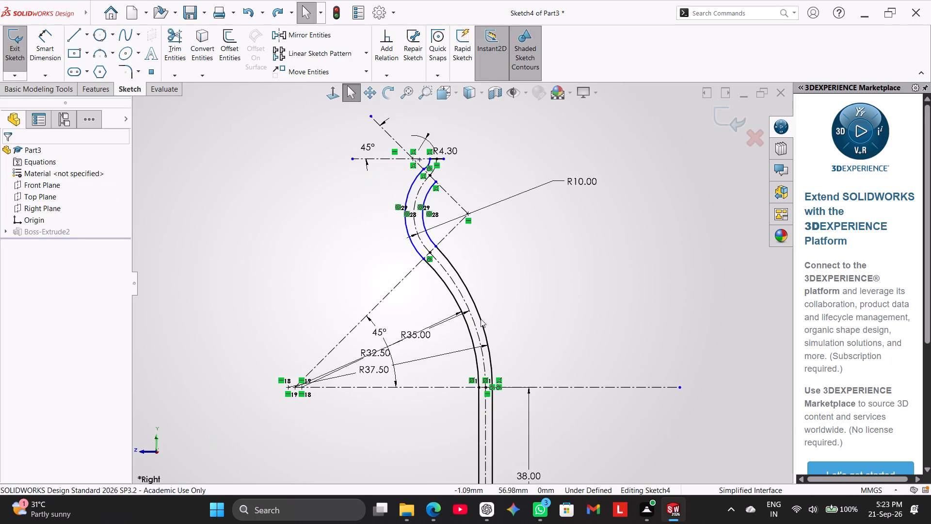
pyautogui.scroll(-2, 482, 323)
pyautogui.scroll(1, 508, 360)
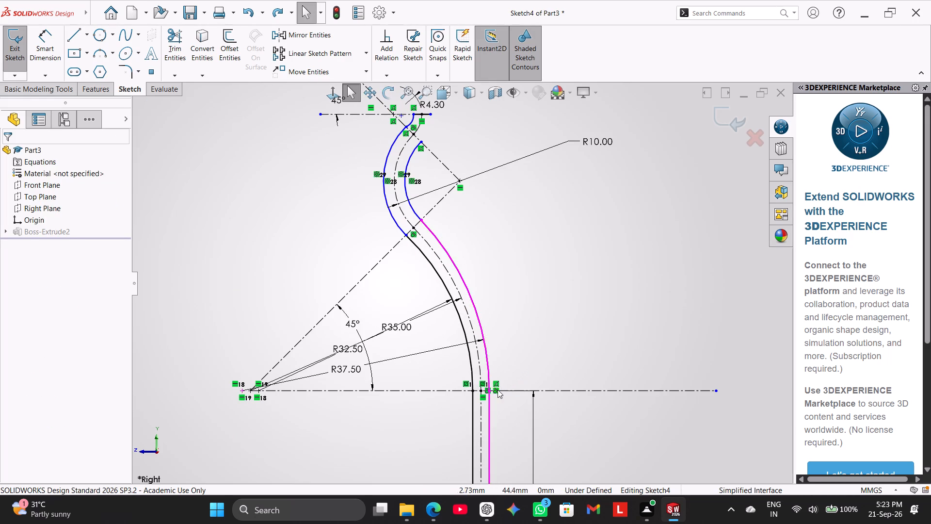
pyautogui.scroll(-5, 498, 390)
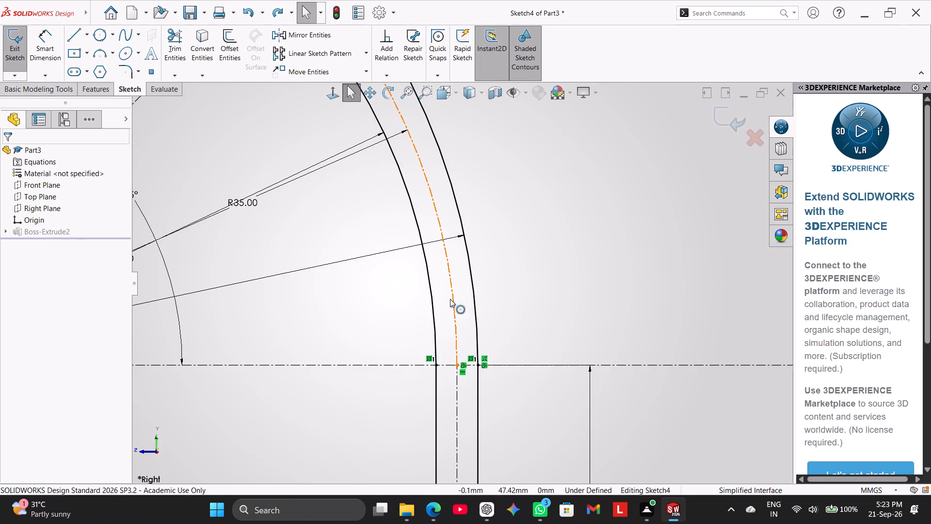
pyautogui.rightClick(396, 250)
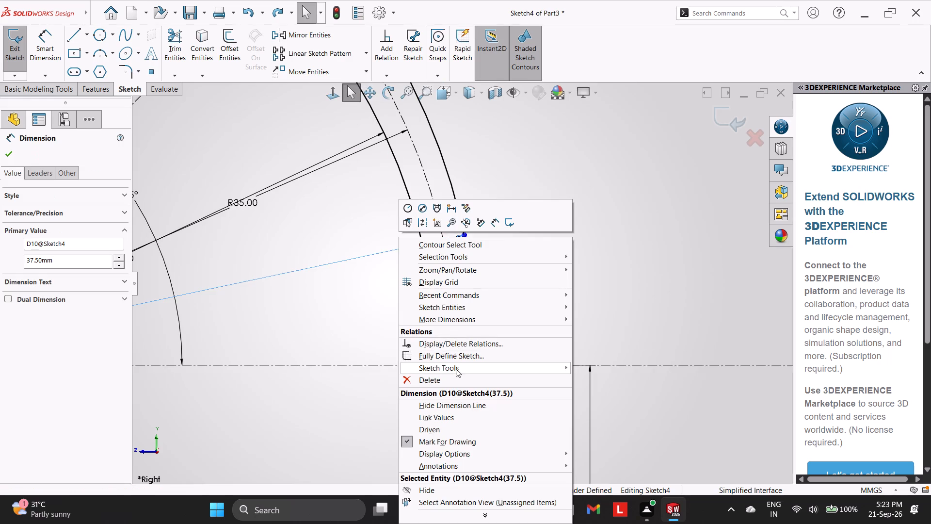
pyautogui.click(456, 375)
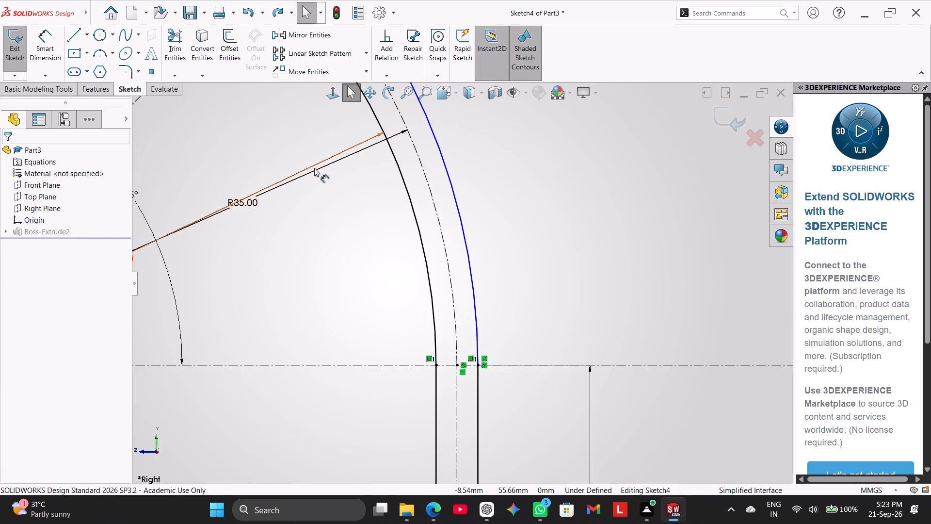
pyautogui.rightClick(316, 163)
pyautogui.click(406, 311)
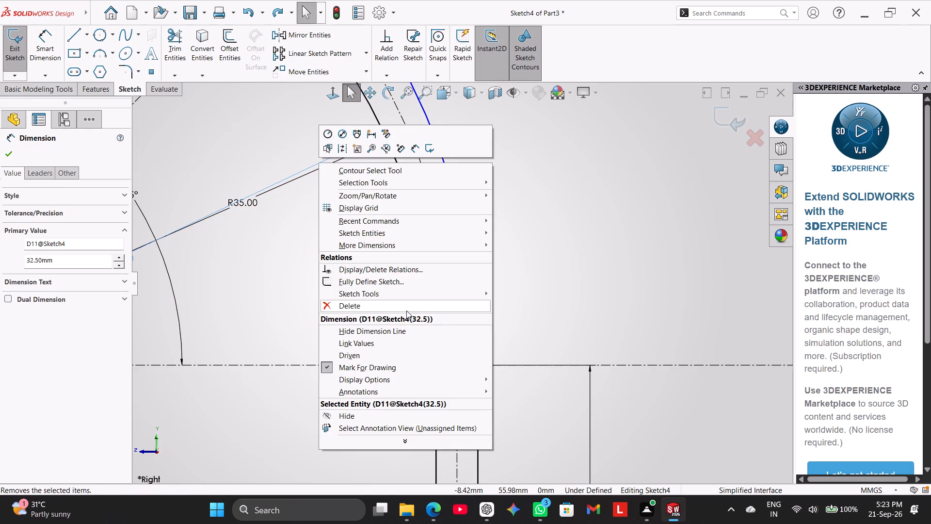
# Delete the two relations linking the lower-bend wall arcs' center points to the R35.00 centerline arc's center.
pyautogui.scroll(5, 414, 292)
pyautogui.scroll(-1, 414, 289)
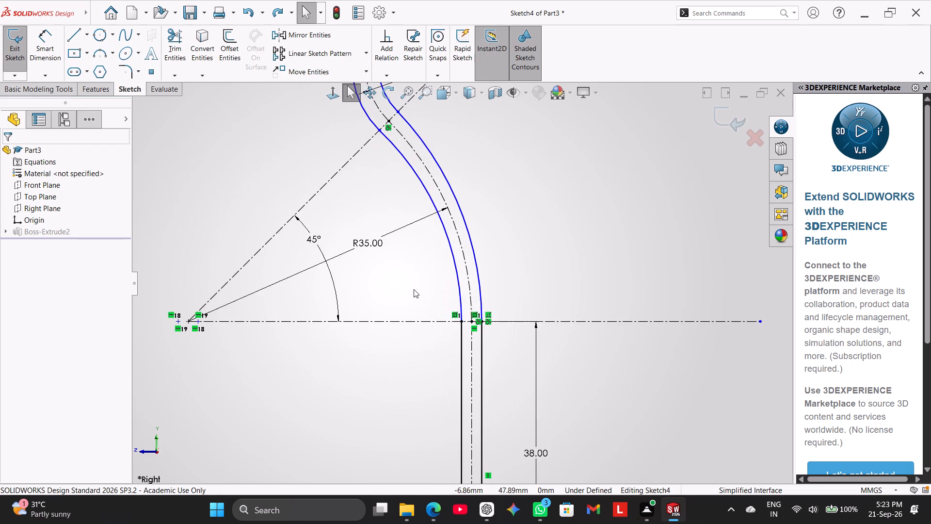
pyautogui.rightClick(172, 315)
pyautogui.click(222, 444)
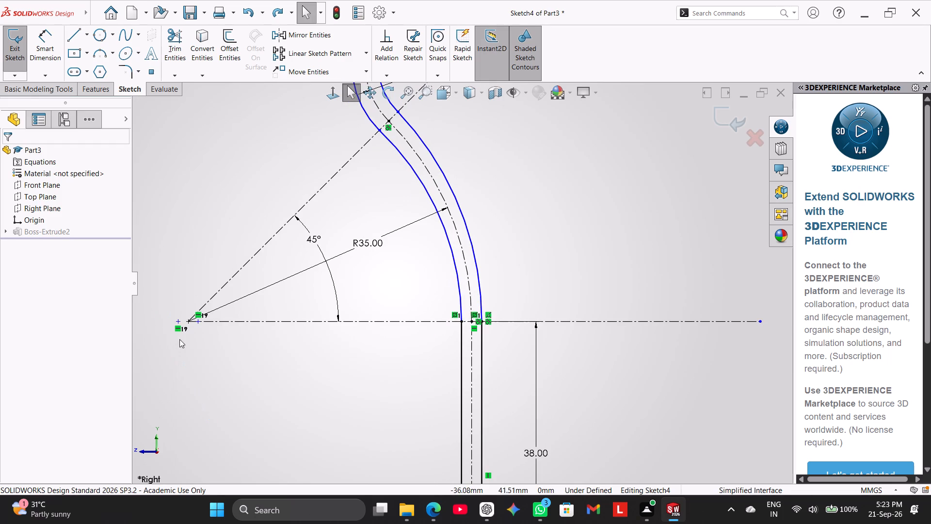
pyautogui.rightClick(180, 328)
pyautogui.click(227, 457)
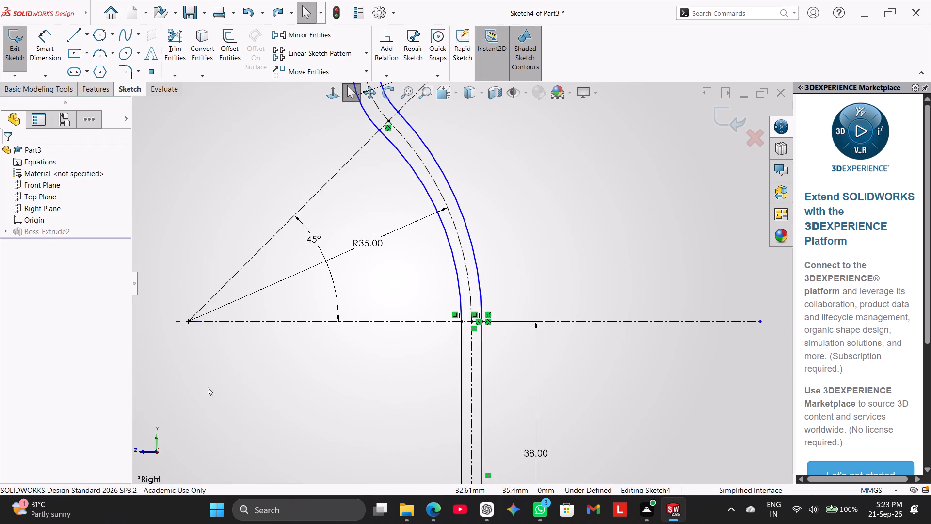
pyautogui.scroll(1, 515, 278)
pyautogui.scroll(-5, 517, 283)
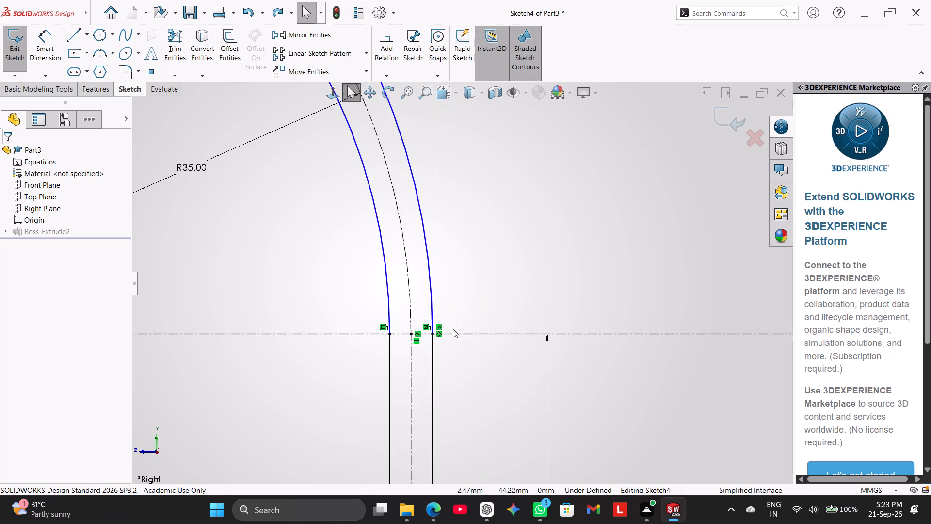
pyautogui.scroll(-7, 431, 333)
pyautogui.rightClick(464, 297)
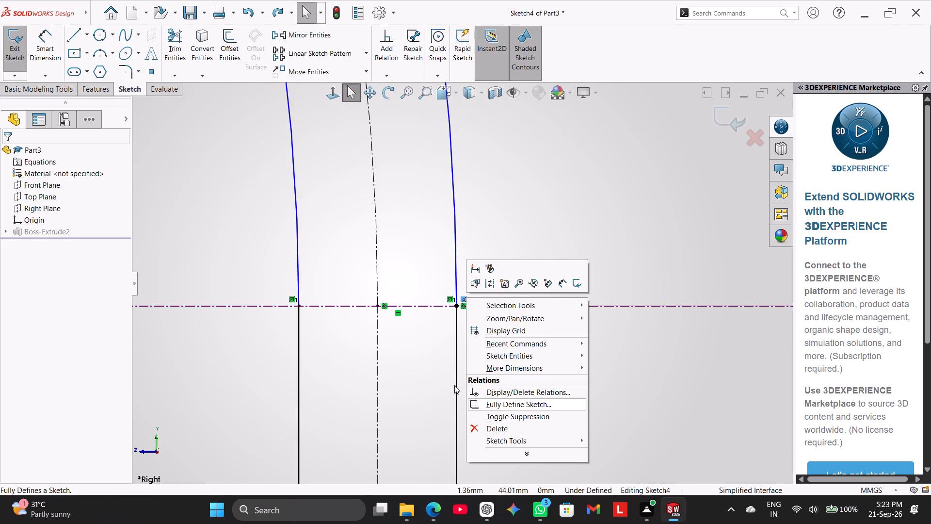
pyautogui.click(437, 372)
# Make the outer and inner wall arcs of the lower bend concentric with the R35.00 centerline arc.
pyautogui.scroll(14, 444, 369)
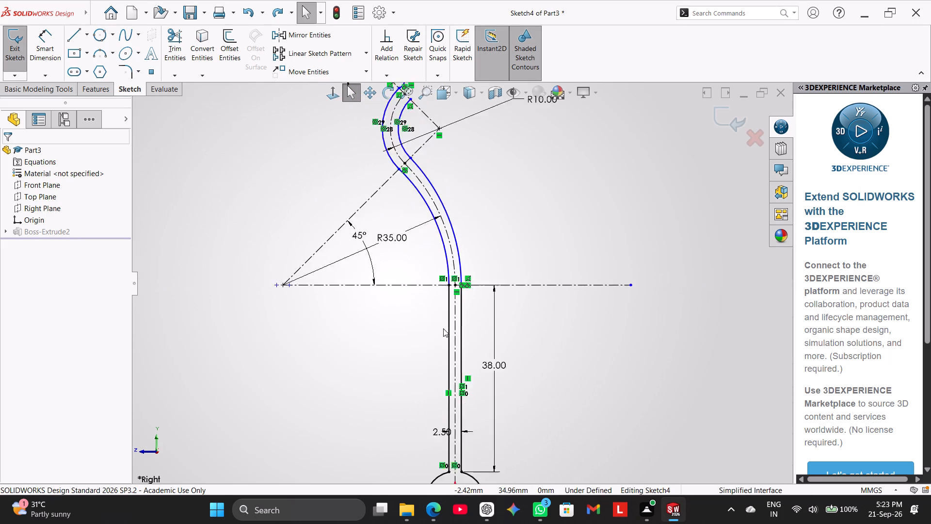
pyautogui.scroll(2, 443, 328)
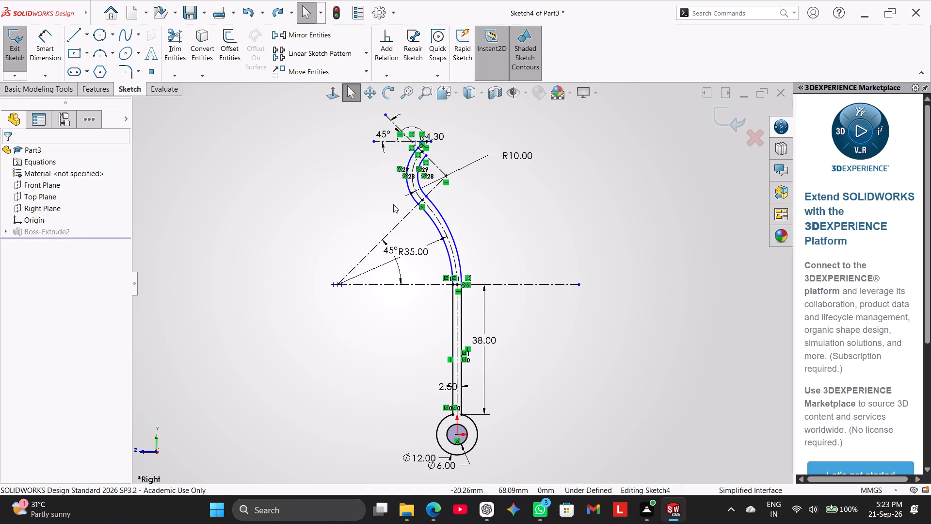
pyautogui.scroll(-3, 451, 224)
pyautogui.keyDown('ctrl'); pyautogui.click(439, 241); pyautogui.keyUp('ctrl')
pyautogui.keyDown('ctrl'); pyautogui.click(444, 237); pyautogui.keyUp('ctrl')
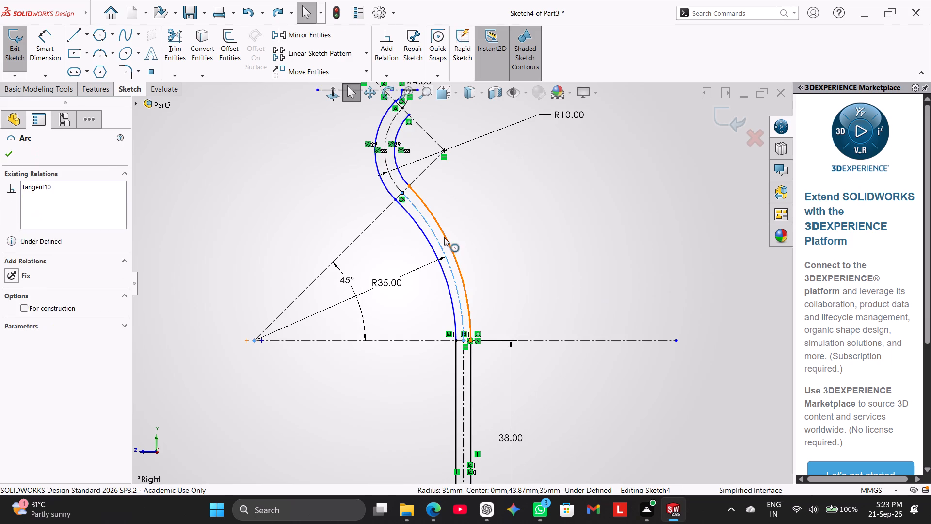
pyautogui.click(36, 357)
pyautogui.click(540, 256)
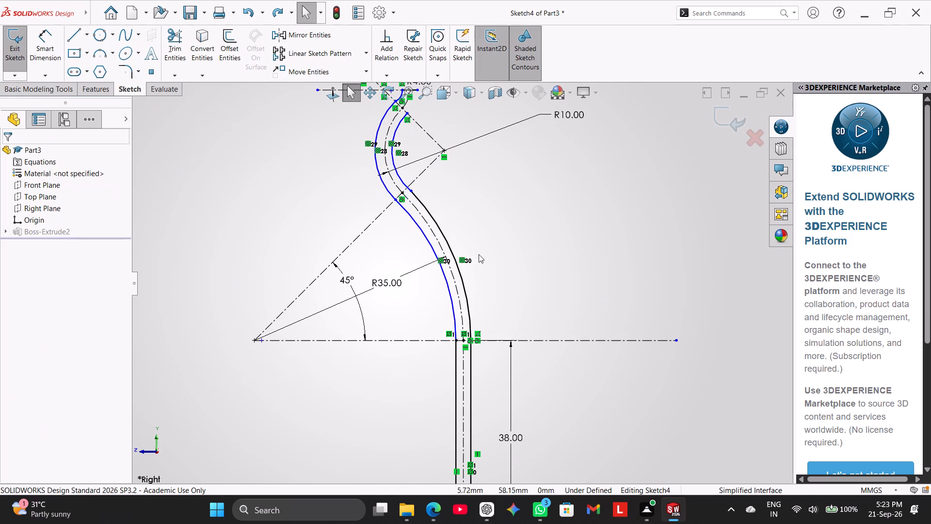
pyautogui.keyDown('ctrl'); pyautogui.click(429, 242); pyautogui.keyUp('ctrl')
pyautogui.keyDown('ctrl'); pyautogui.click(438, 240); pyautogui.keyUp('ctrl')
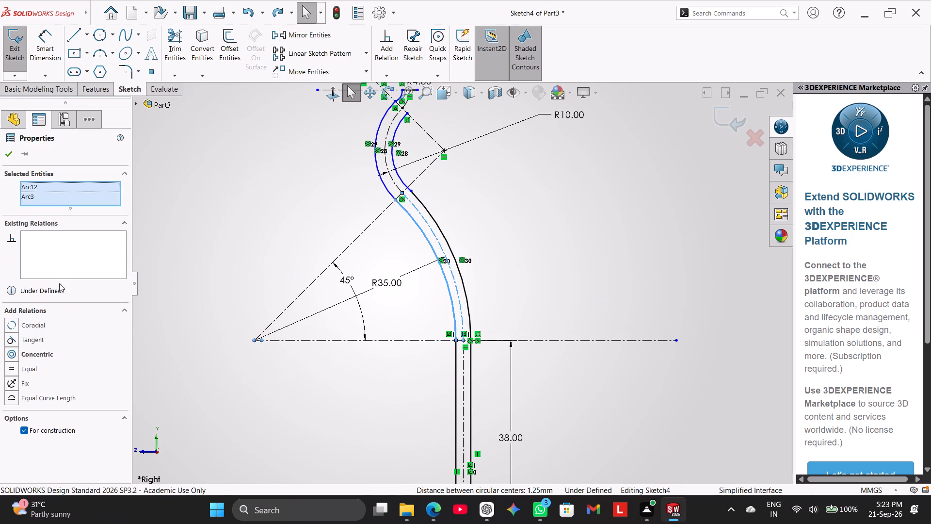
pyautogui.click(41, 355)
pyautogui.click(519, 279)
# Examine the relations where the lower-bend arcs meet the straight stem above the 38.00 mm section.
pyautogui.scroll(-2, 530, 295)
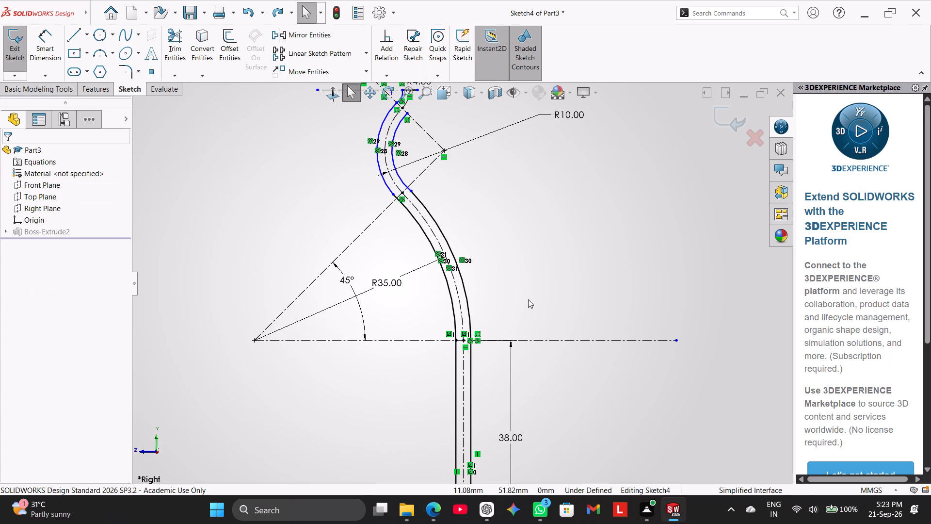
pyautogui.scroll(-2, 528, 299)
pyautogui.scroll(-3, 449, 351)
pyautogui.scroll(-6, 363, 369)
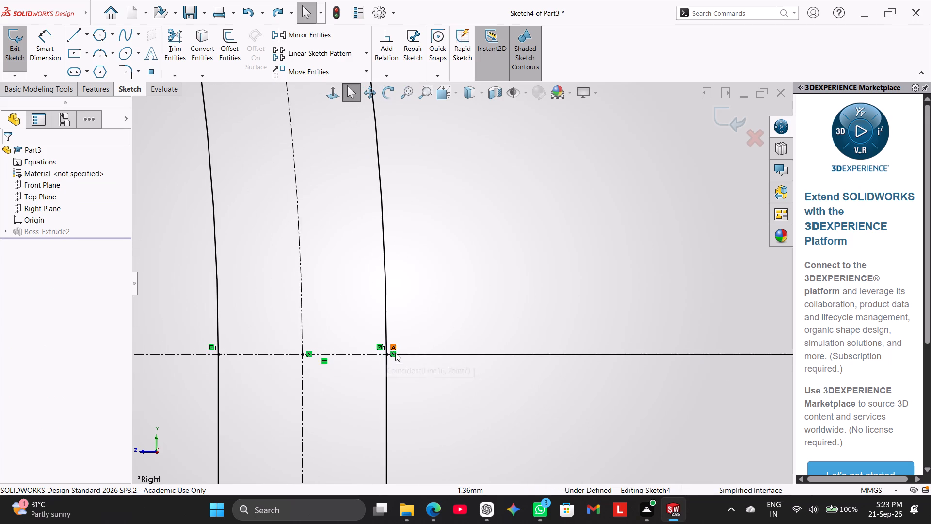
pyautogui.scroll(-2, 395, 353)
pyautogui.scroll(3, 396, 353)
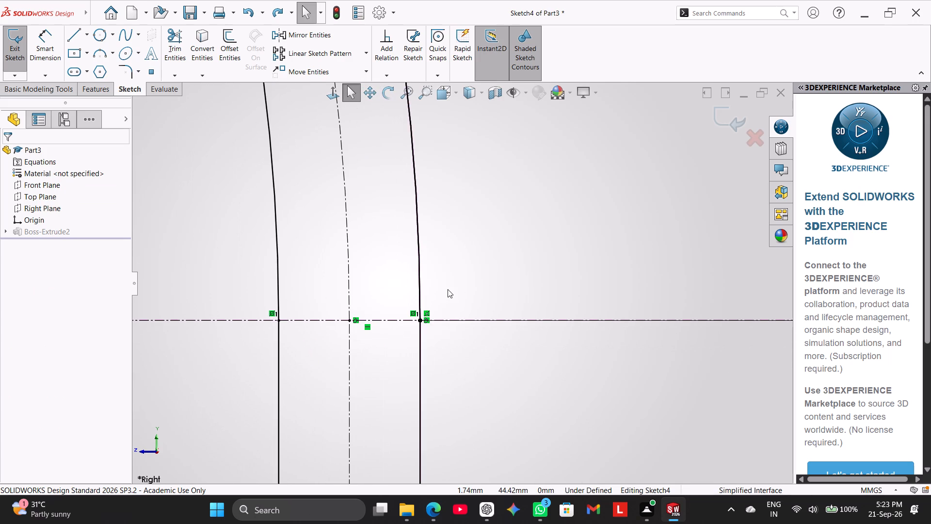
pyautogui.scroll(5, 448, 289)
pyautogui.scroll(1, 454, 237)
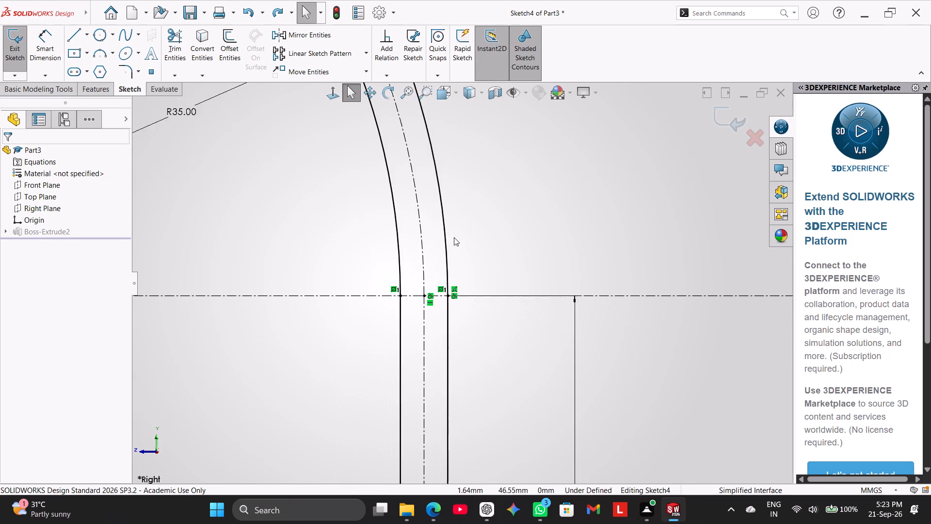
pyautogui.scroll(3, 454, 237)
pyautogui.scroll(-2, 438, 167)
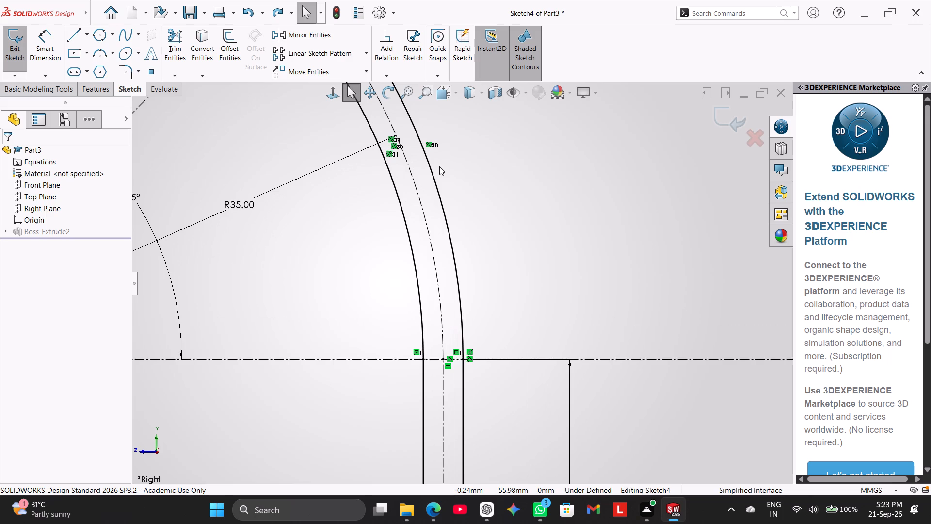
pyautogui.scroll(4, 439, 166)
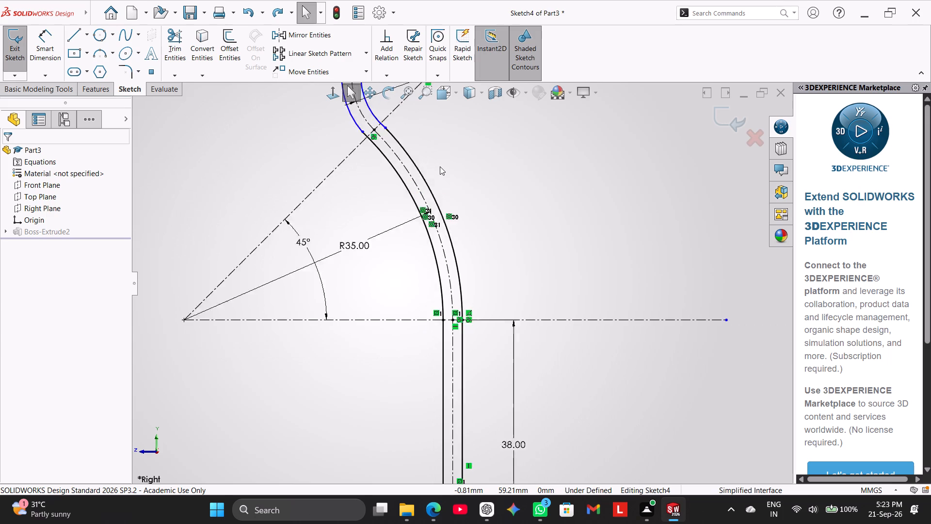
# Delete the upper of the two stacked relations where the outer lower-bend arc meets the straight stem.
pyautogui.scroll(1, 440, 166)
pyautogui.scroll(-4, 446, 177)
pyautogui.scroll(3, 487, 429)
pyautogui.scroll(-3, 487, 429)
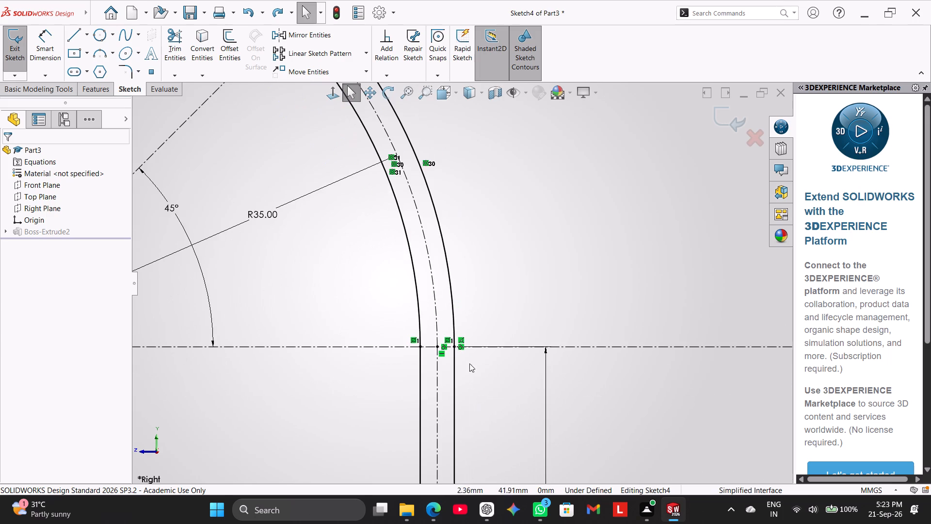
pyautogui.rightClick(462, 339)
pyautogui.click(496, 468)
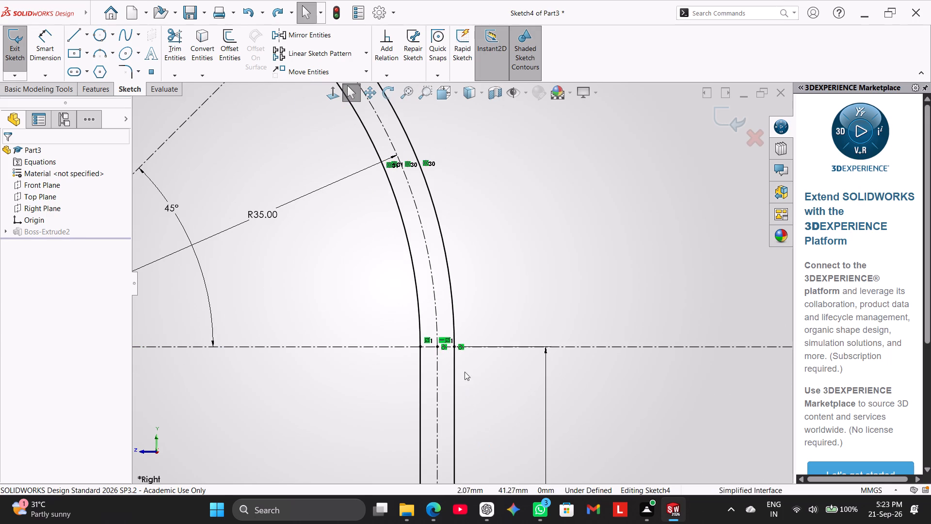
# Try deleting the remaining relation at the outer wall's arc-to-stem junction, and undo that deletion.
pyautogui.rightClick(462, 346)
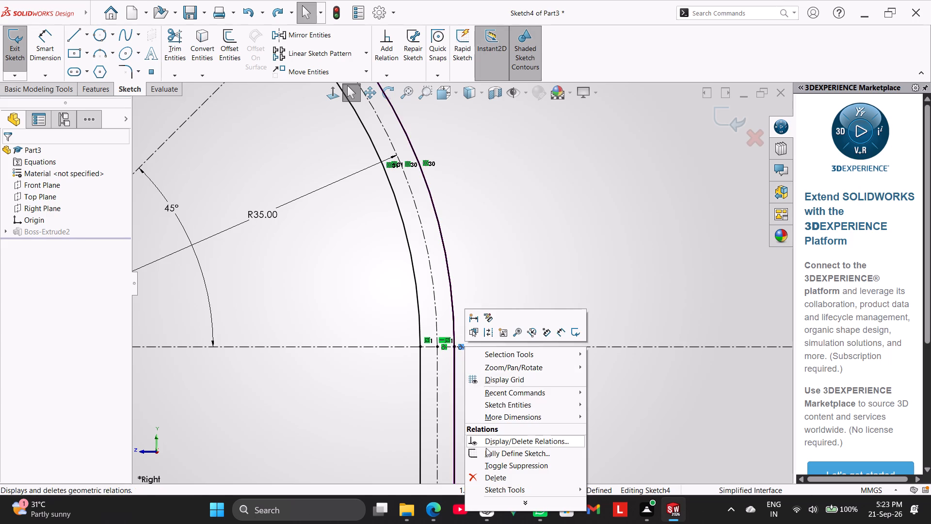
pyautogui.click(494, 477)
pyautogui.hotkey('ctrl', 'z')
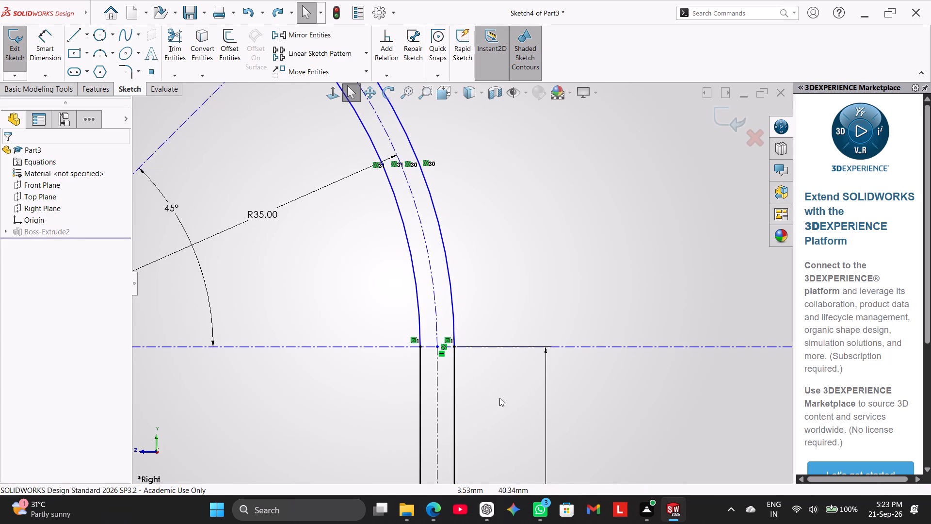
# Make the R10.00-bend wall arcs tangent to the adjoining R35.00-bend wall arcs on both sides of the centerline.
pyautogui.scroll(5, 492, 405)
pyautogui.scroll(-4, 429, 233)
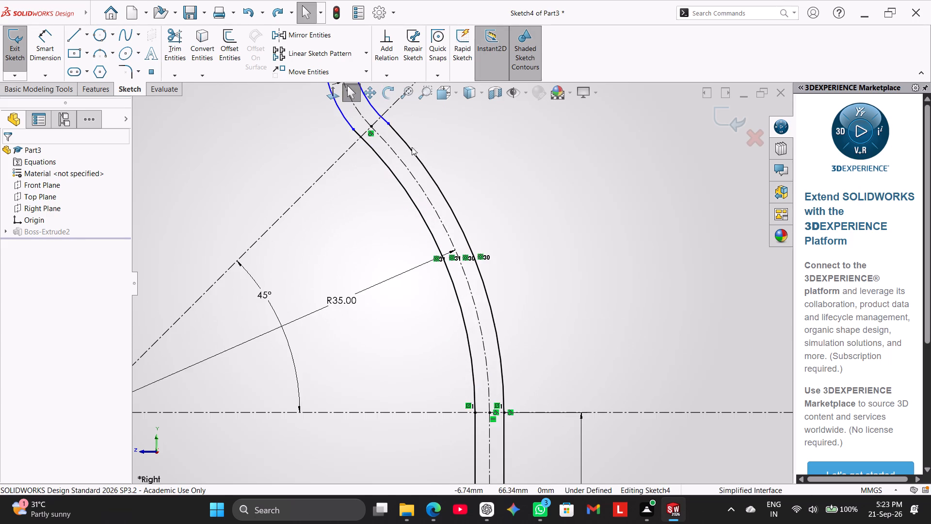
pyautogui.scroll(3, 412, 128)
pyautogui.scroll(-2, 411, 130)
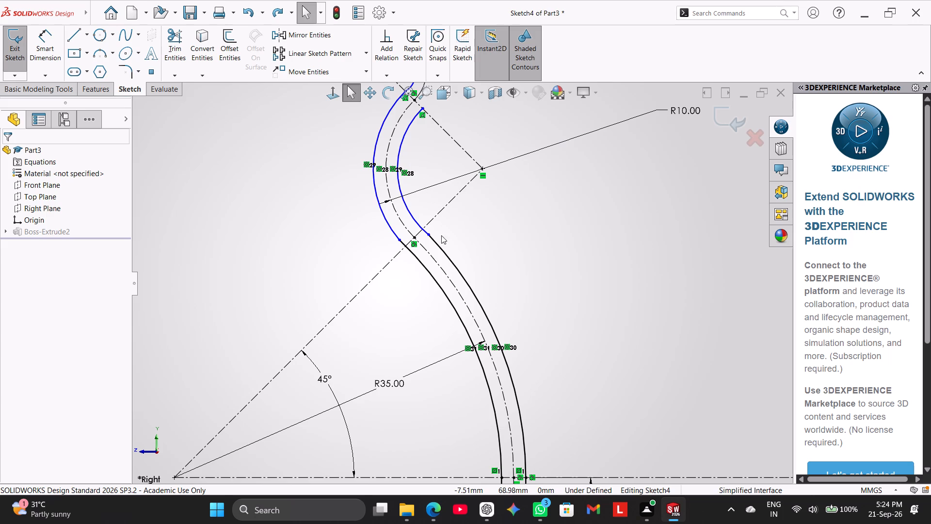
pyautogui.keyDown('ctrl'); pyautogui.click(444, 251); pyautogui.keyUp('ctrl')
pyautogui.keyDown('ctrl'); pyautogui.click(421, 229); pyautogui.keyUp('ctrl')
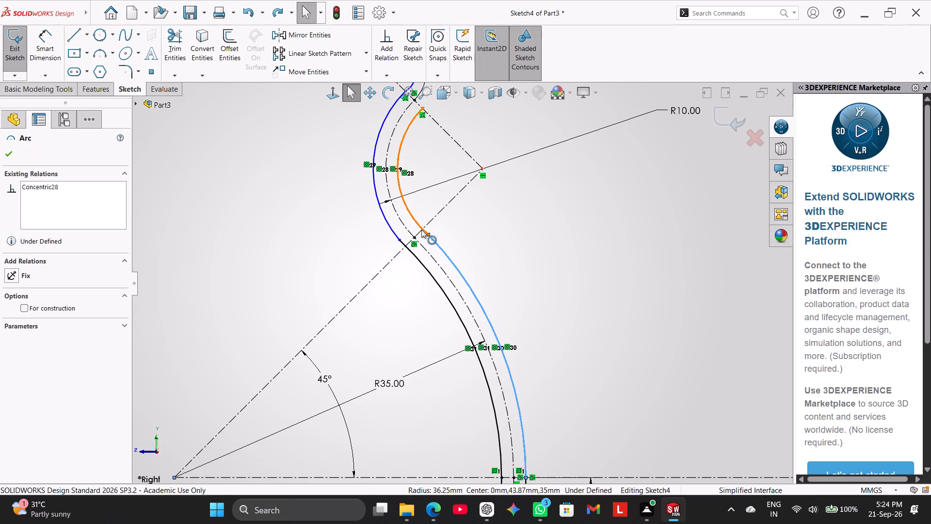
pyautogui.click(41, 336)
pyautogui.click(512, 250)
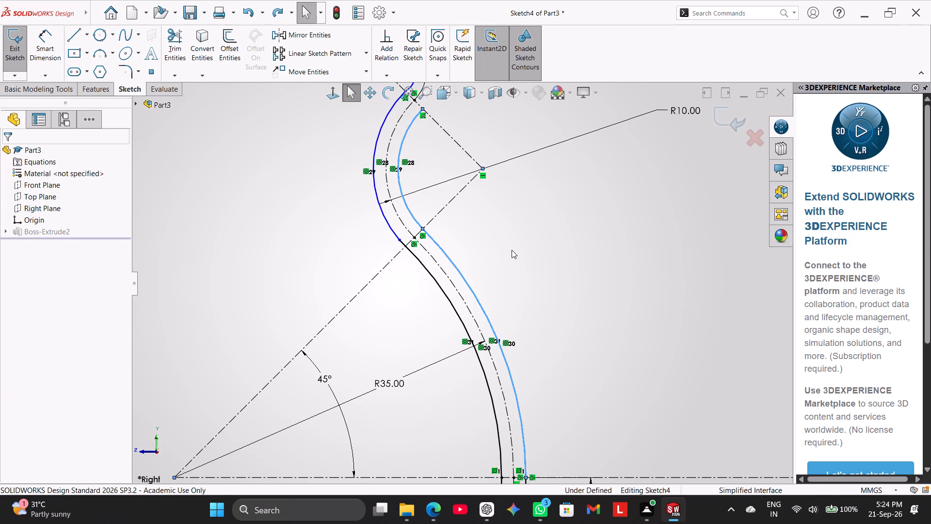
pyautogui.keyDown('ctrl'); pyautogui.click(419, 263); pyautogui.keyUp('ctrl')
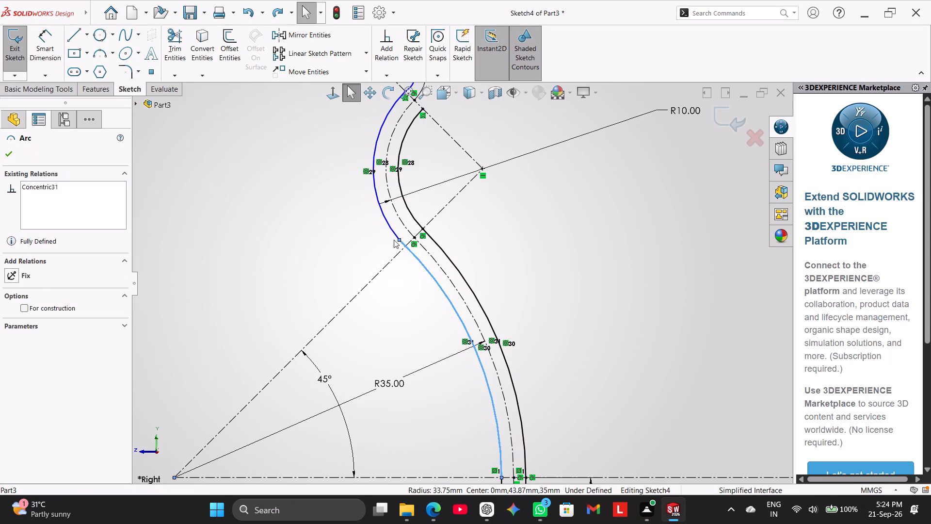
pyautogui.keyDown('ctrl'); pyautogui.click(391, 228); pyautogui.keyUp('ctrl')
pyautogui.click(40, 338)
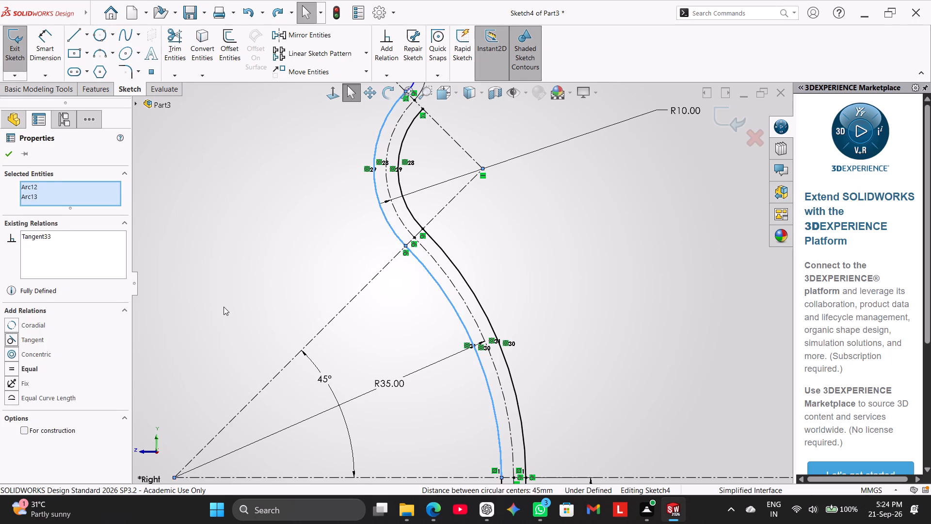
pyautogui.click(224, 301)
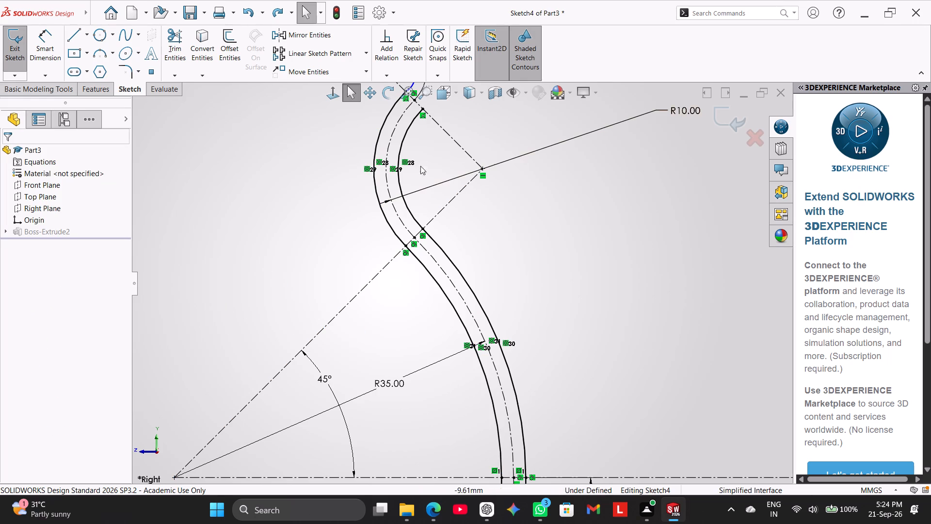
# Sketch a 3-point arc spanning about 4.3 mm from the upper bend's open wall end to the short top line's free end.
pyautogui.scroll(1, 426, 155)
pyautogui.scroll(-2, 436, 157)
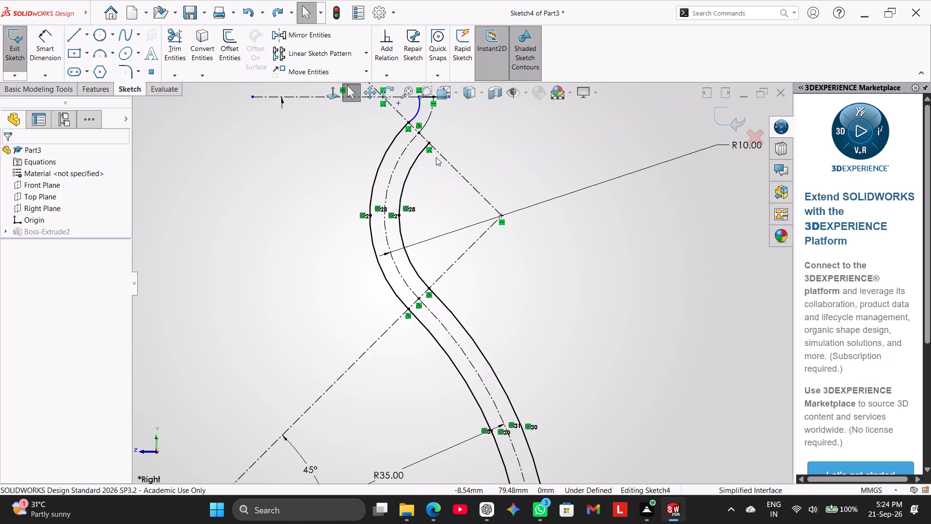
pyautogui.scroll(-2, 436, 157)
pyautogui.scroll(2, 433, 157)
pyautogui.scroll(-1, 343, 152)
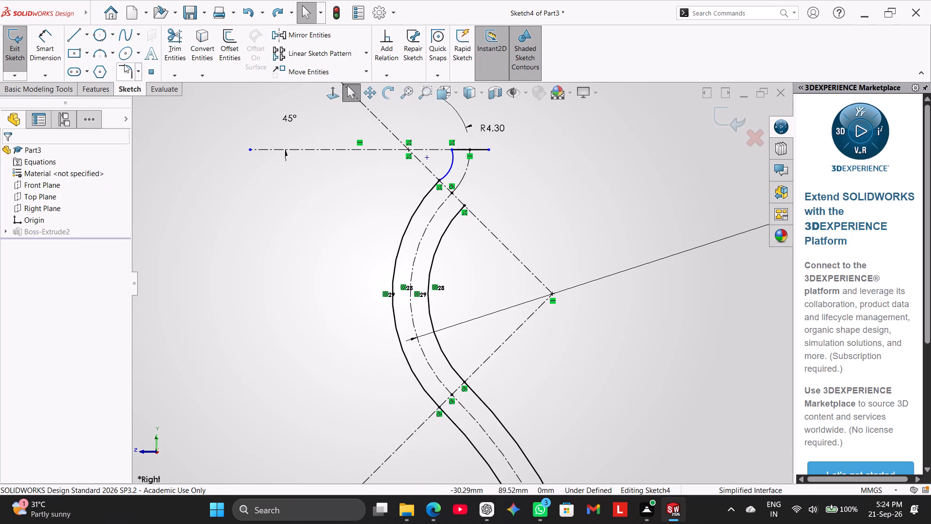
pyautogui.click(103, 55)
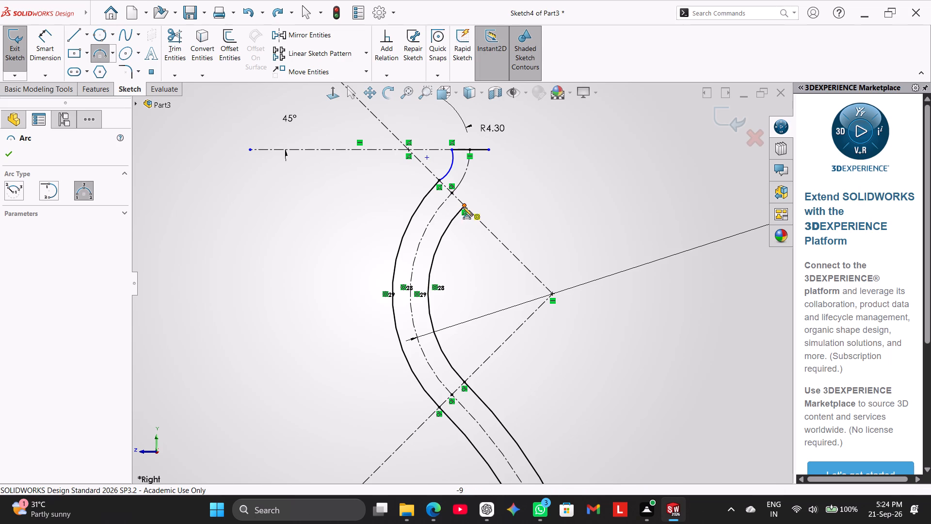
pyautogui.click(463, 207)
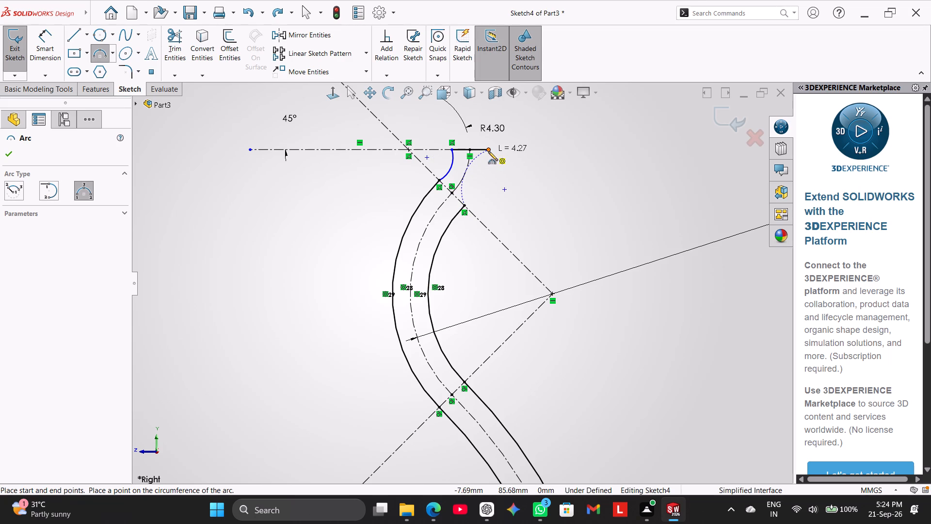
pyautogui.click(488, 151)
pyautogui.click(483, 180)
pyautogui.rightClick(532, 185)
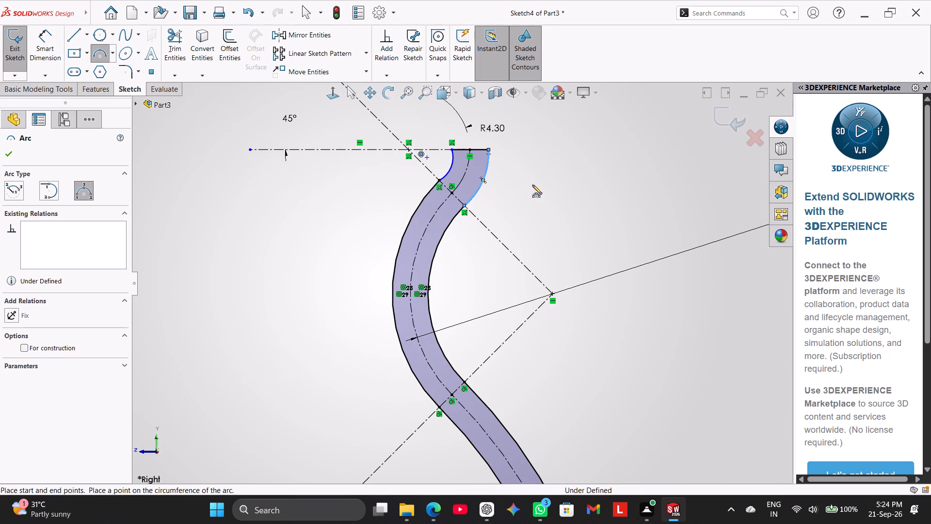
pyautogui.click(557, 192)
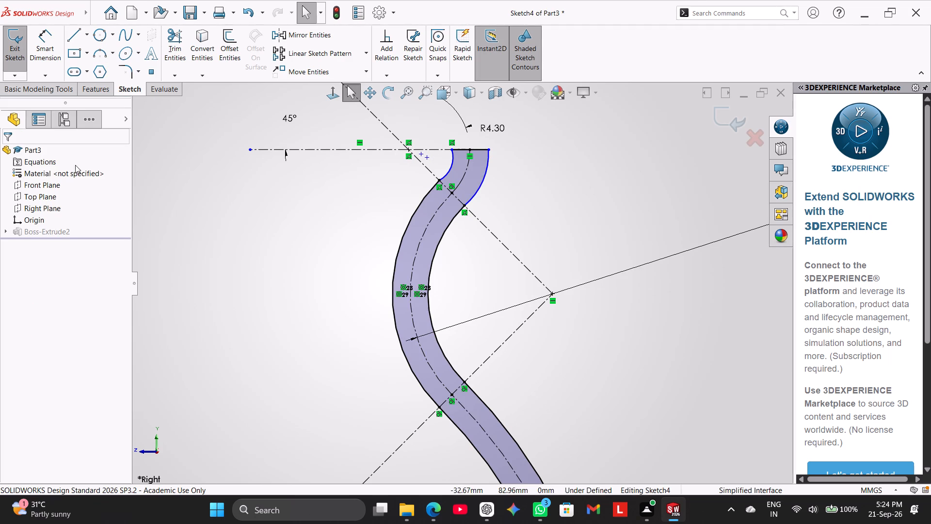
# Make both wall arcs of the top bend concentric with the R4.30 centerline arc.
pyautogui.keyDown('ctrl'); pyautogui.click(474, 196); pyautogui.keyUp('ctrl')
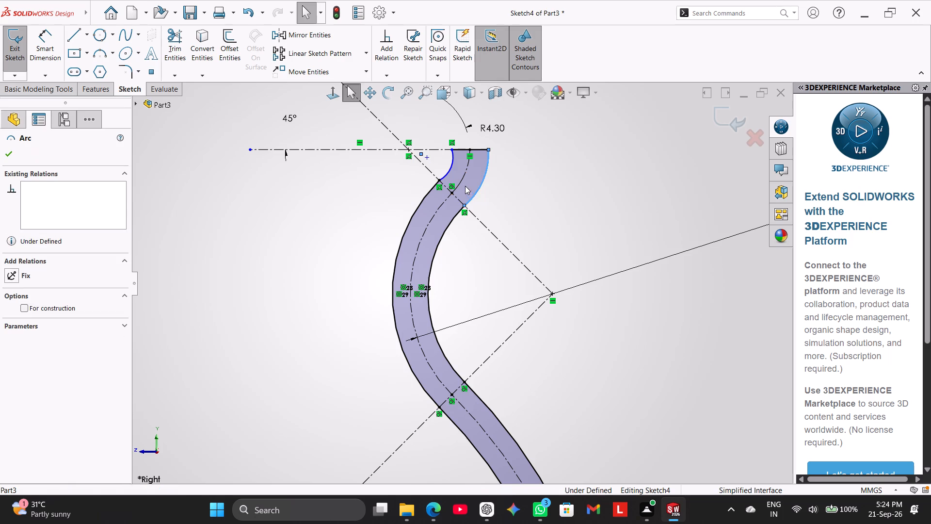
pyautogui.keyDown('ctrl'); pyautogui.click(462, 181); pyautogui.keyUp('ctrl')
pyautogui.click(28, 352)
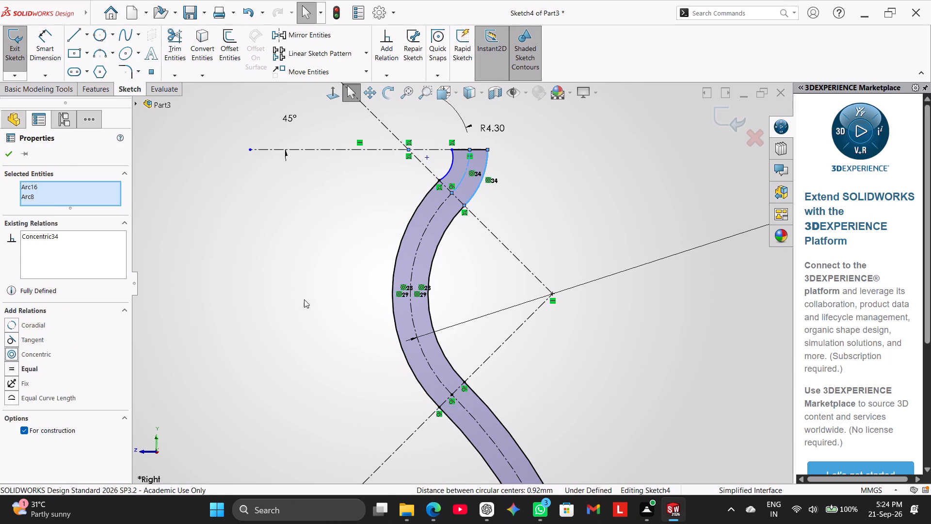
pyautogui.click(569, 233)
pyautogui.keyDown('ctrl'); pyautogui.click(449, 173); pyautogui.keyUp('ctrl')
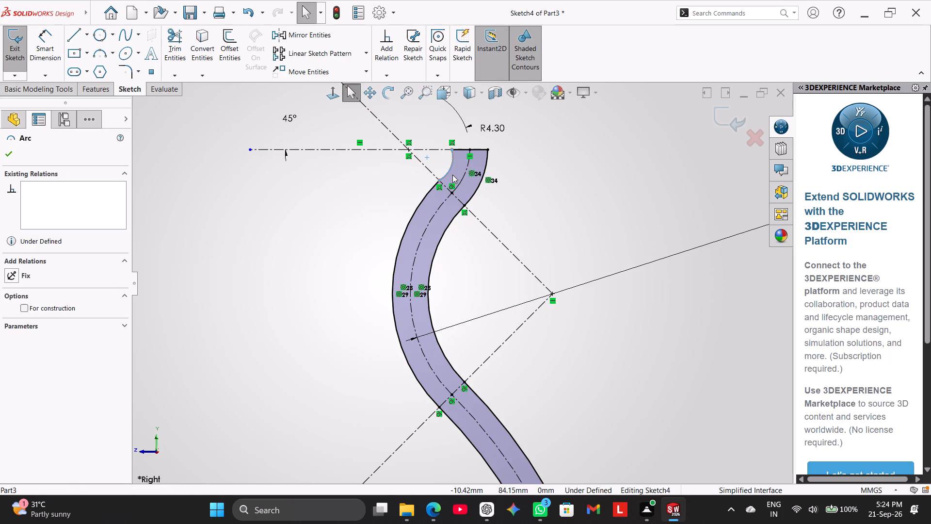
pyautogui.keyDown('ctrl'); pyautogui.click(460, 180); pyautogui.keyUp('ctrl')
pyautogui.click(38, 353)
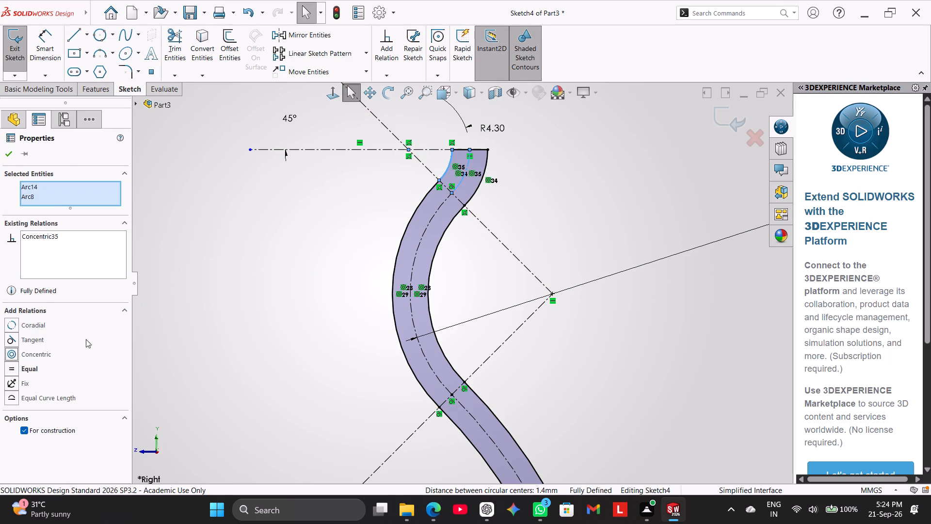
pyautogui.click(222, 295)
# Examine the whole closed profile sketch, from the top bend down to the ring at its base.
pyautogui.scroll(5, 617, 370)
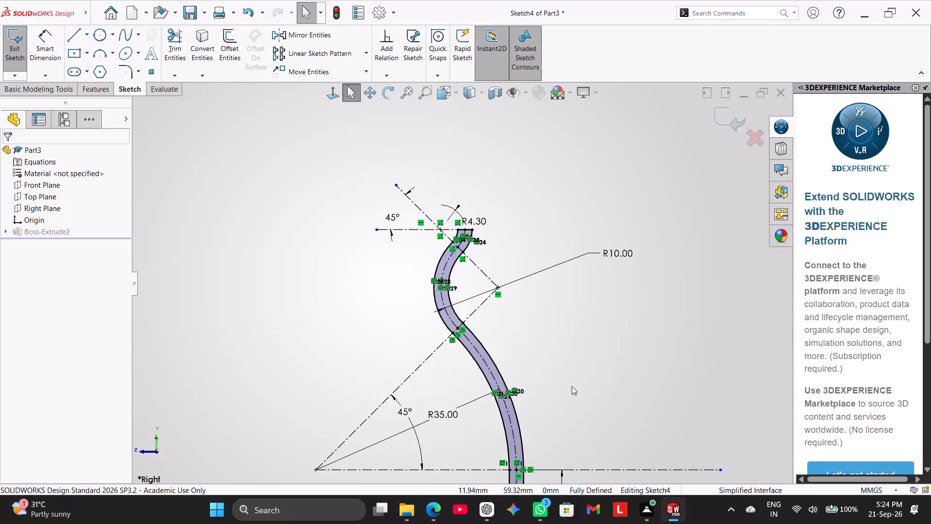
pyautogui.scroll(5, 536, 401)
pyautogui.scroll(-1, 530, 402)
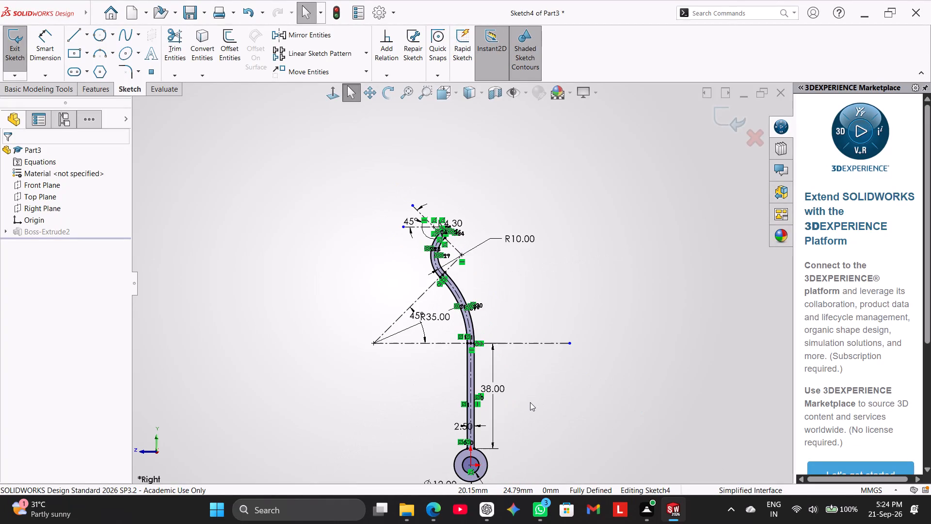
pyautogui.scroll(-2, 530, 402)
pyautogui.scroll(-2, 427, 177)
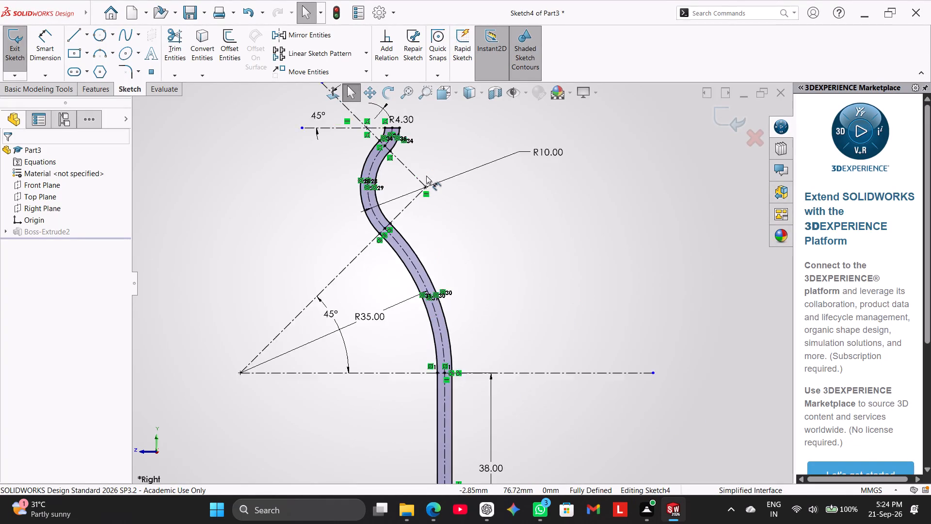
pyautogui.scroll(-1, 426, 176)
pyautogui.scroll(-3, 395, 144)
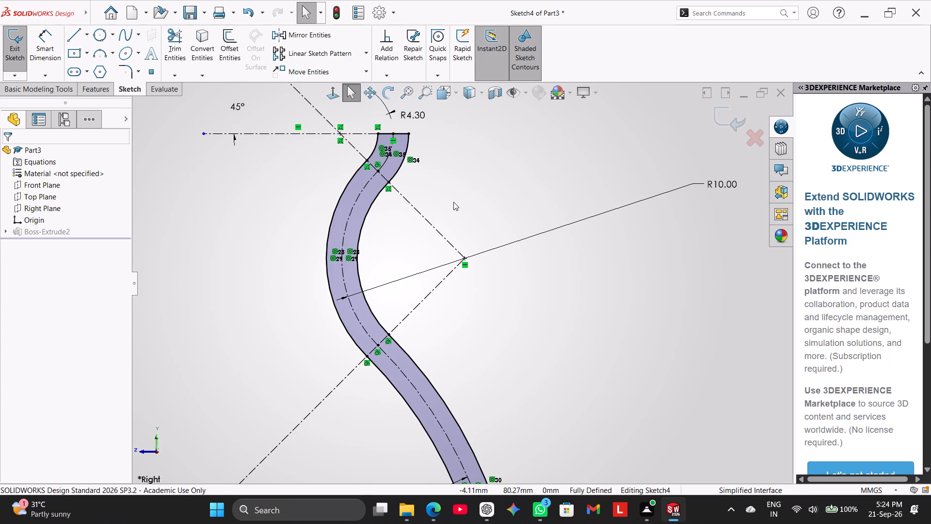
pyautogui.scroll(6, 471, 242)
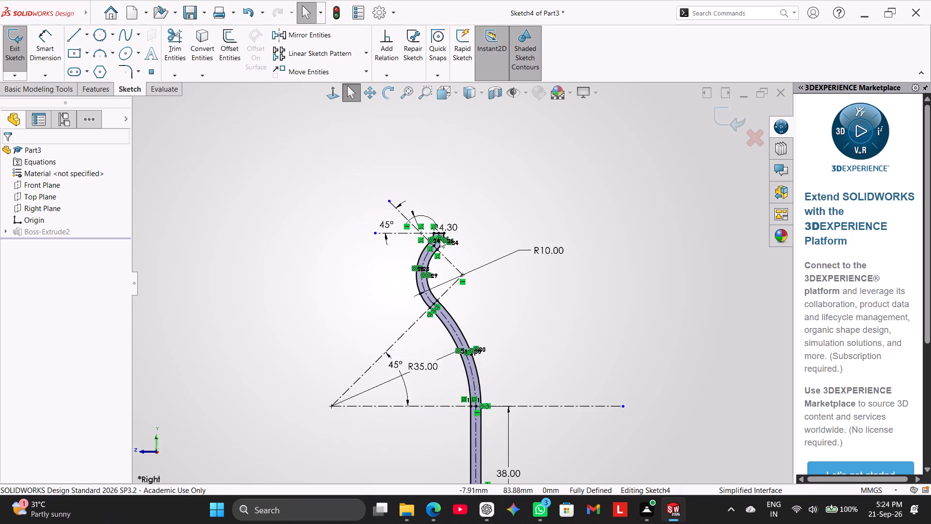
pyautogui.scroll(2, 436, 239)
pyautogui.scroll(2, 492, 307)
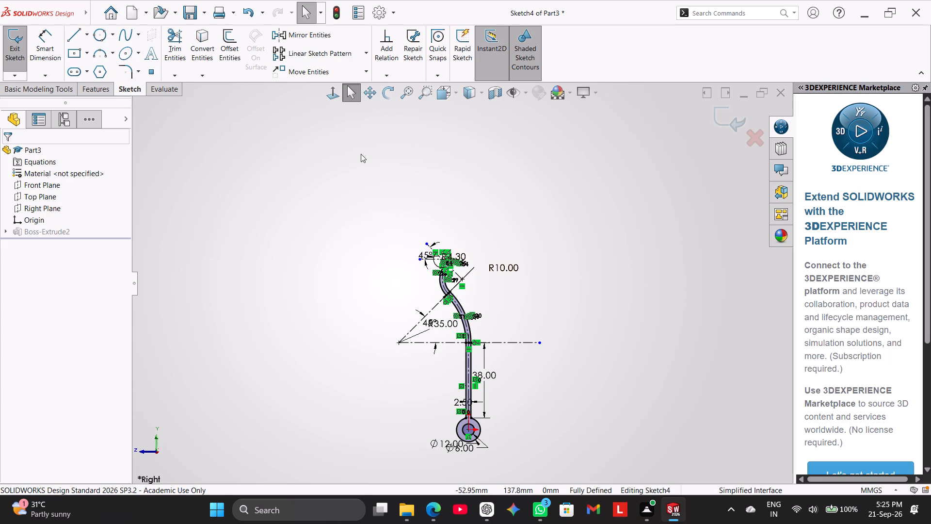
# Exit the profile sketch to rebuild the extruded body.
pyautogui.click(102, 87)
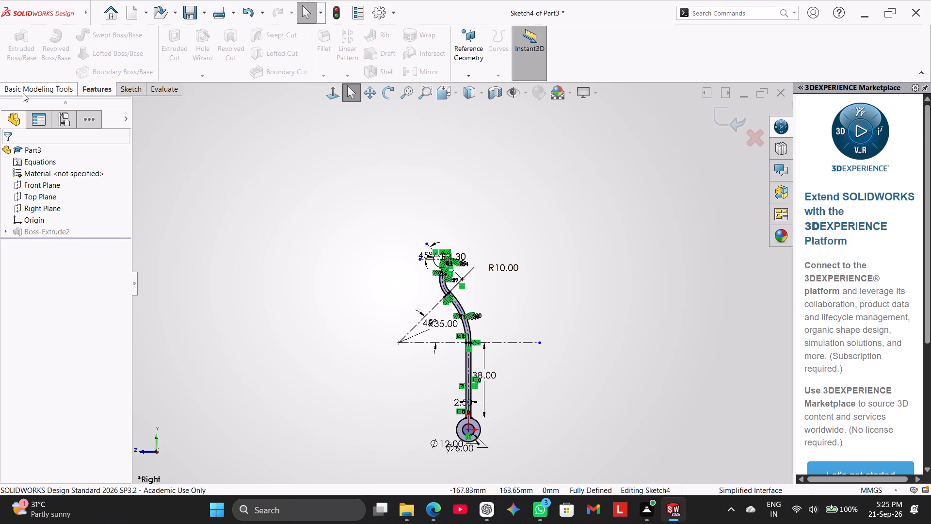
pyautogui.click(127, 82)
pyautogui.click(12, 59)
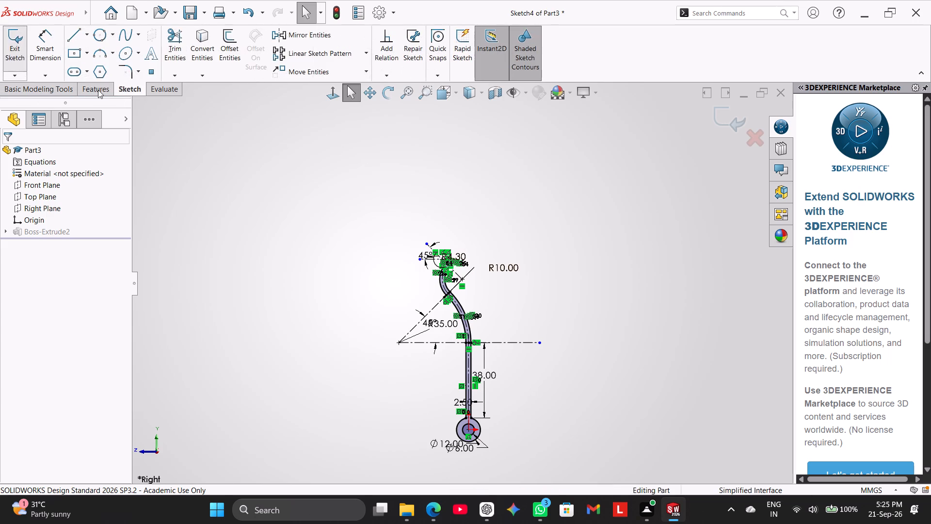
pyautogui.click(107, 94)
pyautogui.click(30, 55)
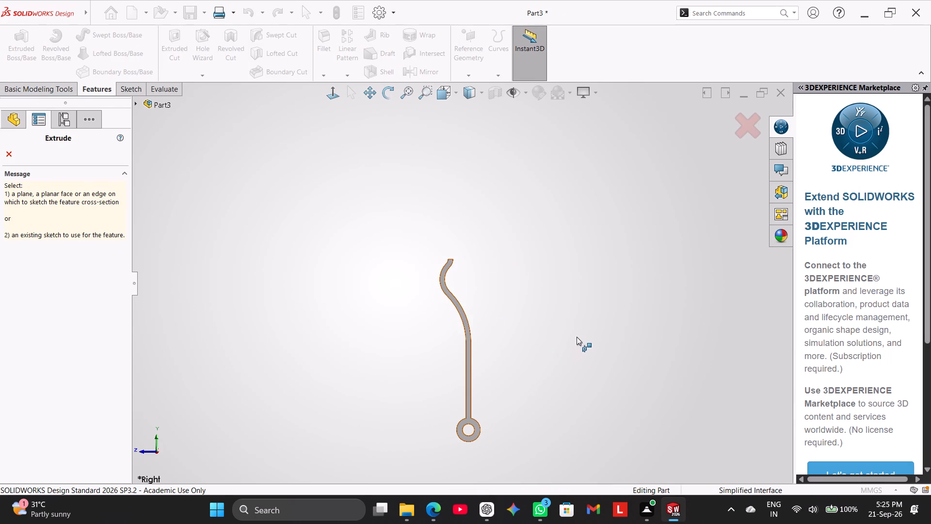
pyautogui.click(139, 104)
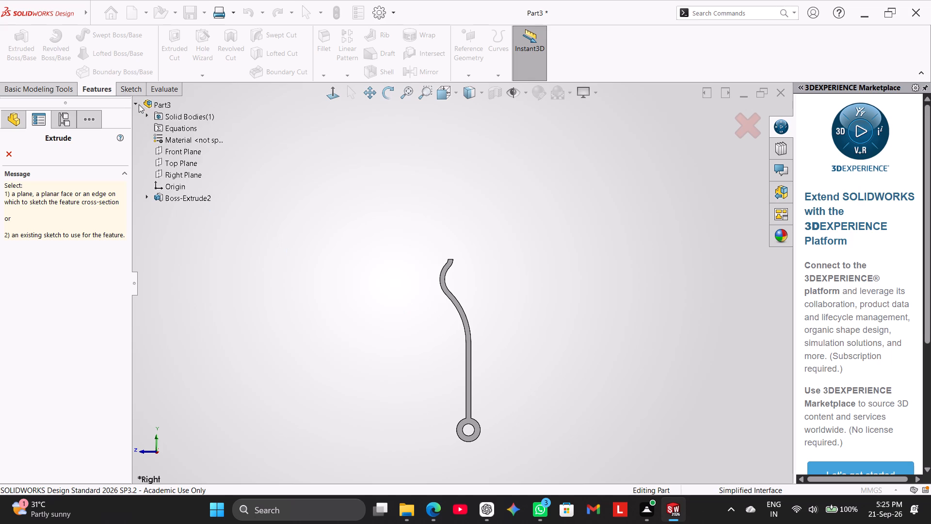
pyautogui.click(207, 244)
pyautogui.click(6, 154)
# Inspect the rebuilt extruded body from several angles, ending in the isometric view.
pyautogui.moveTo(614, 329); pyautogui.dragTo(520, 337, button='middle')
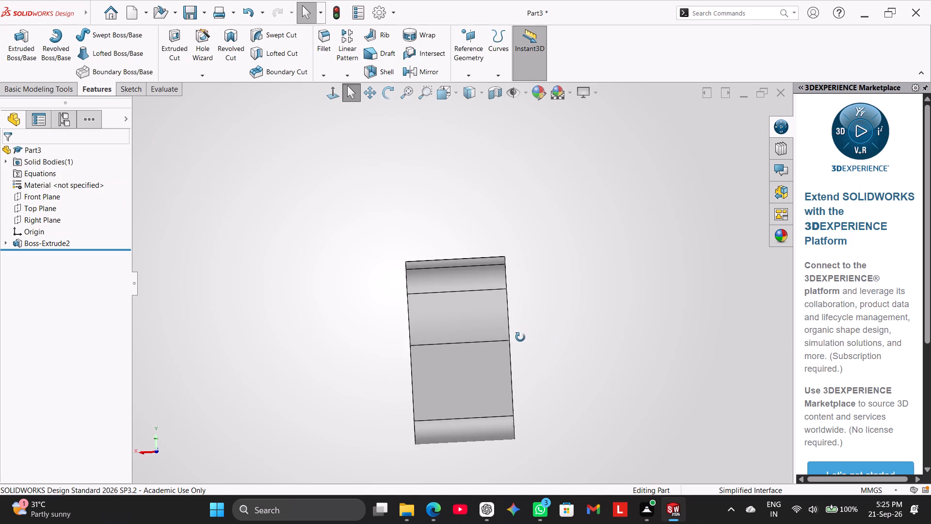
pyautogui.moveTo(520, 337); pyautogui.dragTo(549, 324, button='middle')
pyautogui.moveTo(208, 296); pyautogui.dragTo(290, 226, button='right')
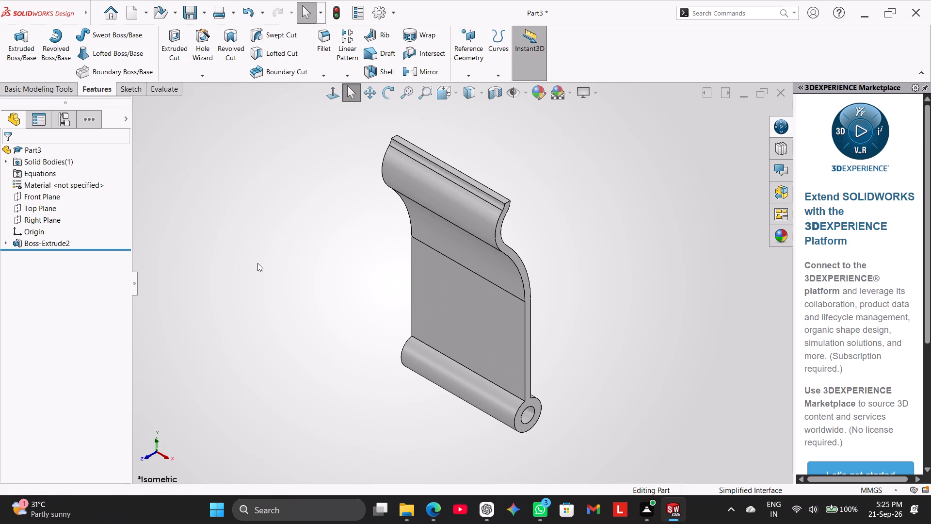
pyautogui.moveTo(271, 286); pyautogui.dragTo(250, 295, button='middle')
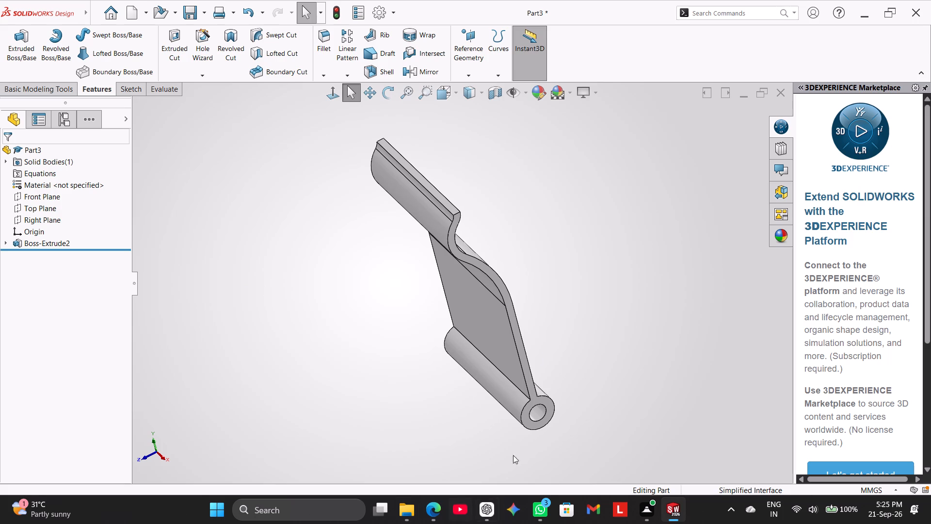
pyautogui.moveTo(333, 441); pyautogui.dragTo(407, 300, button='right')
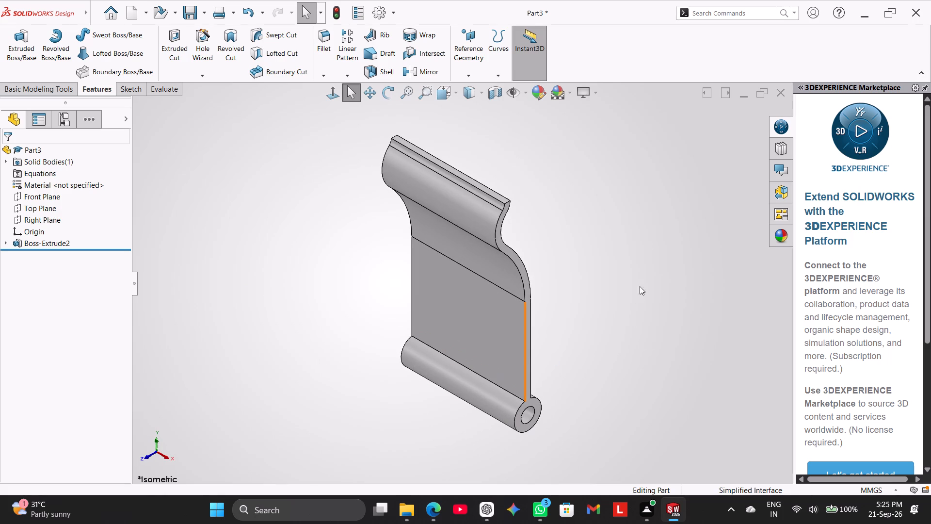
# Fillet the two short corner edges at the free end of the curved wall with a 3 mm radius.
pyautogui.scroll(-1, 604, 215)
pyautogui.moveTo(604, 215); pyautogui.dragTo(601, 246, button='middle')
pyautogui.scroll(-1, 600, 248)
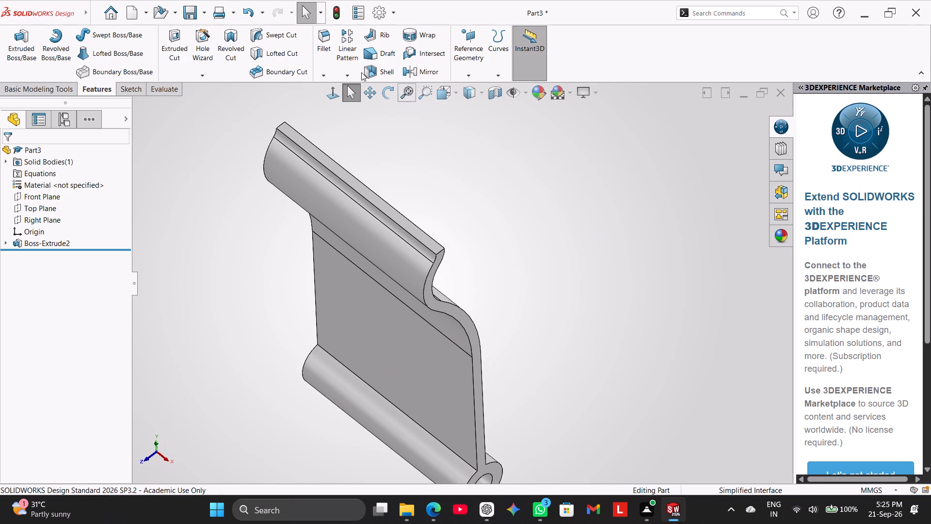
pyautogui.click(321, 40)
pyautogui.click(439, 253)
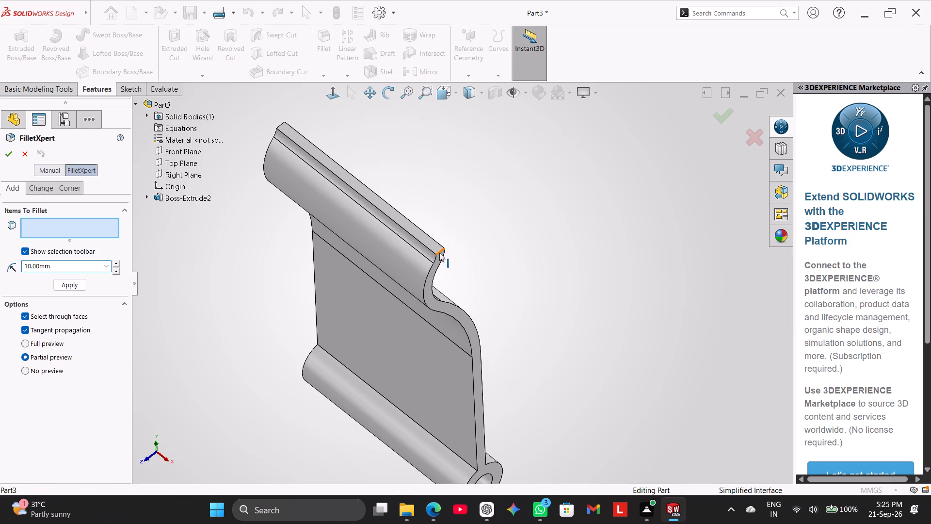
pyautogui.moveTo(274, 251); pyautogui.dragTo(298, 317, button='middle')
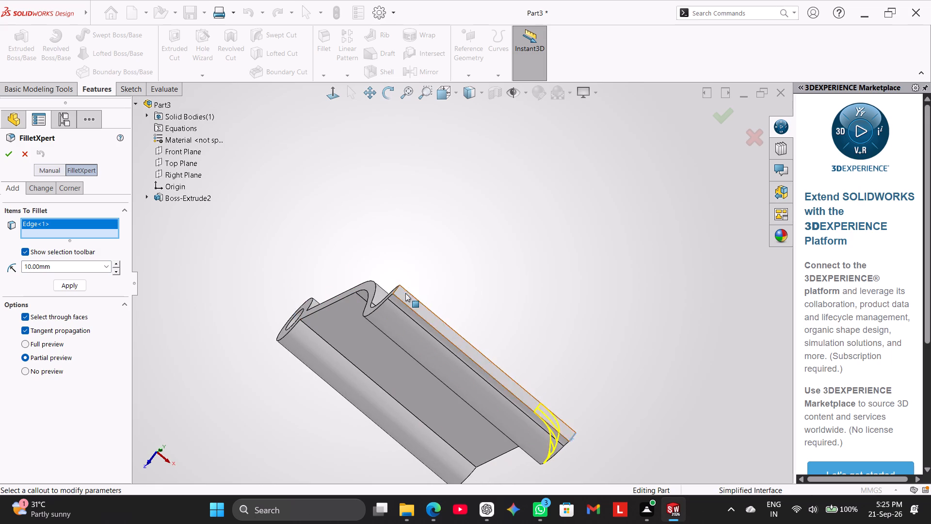
pyautogui.click(397, 289)
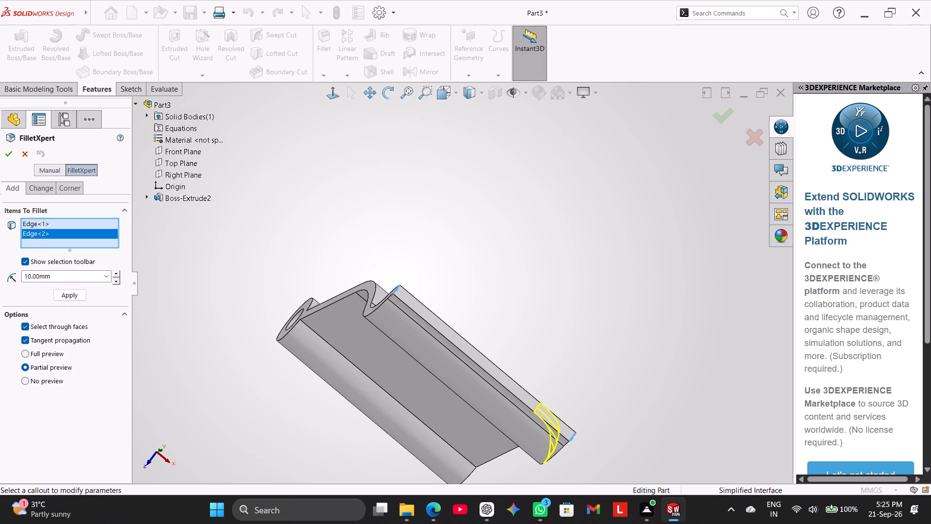
pyautogui.doubleClick(81, 278)
pyautogui.press('3')
pyautogui.press('Return')
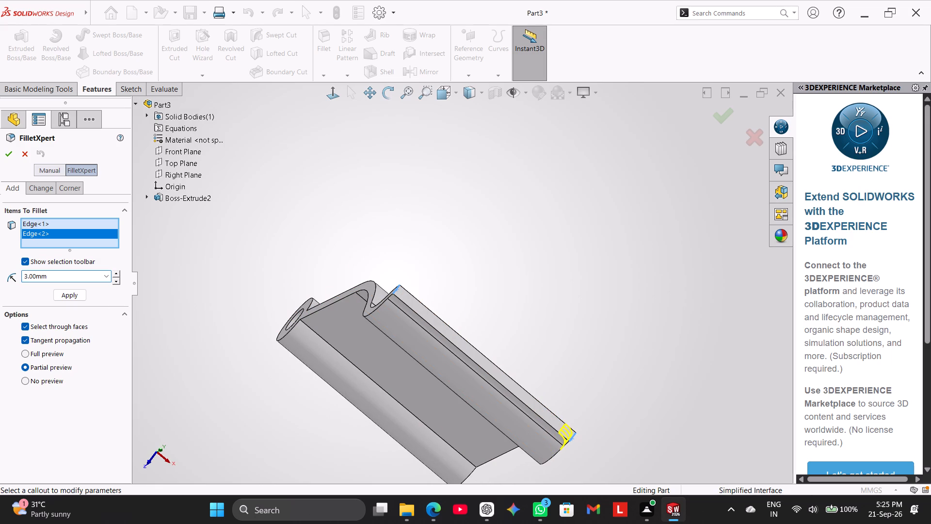
pyautogui.click(6, 154)
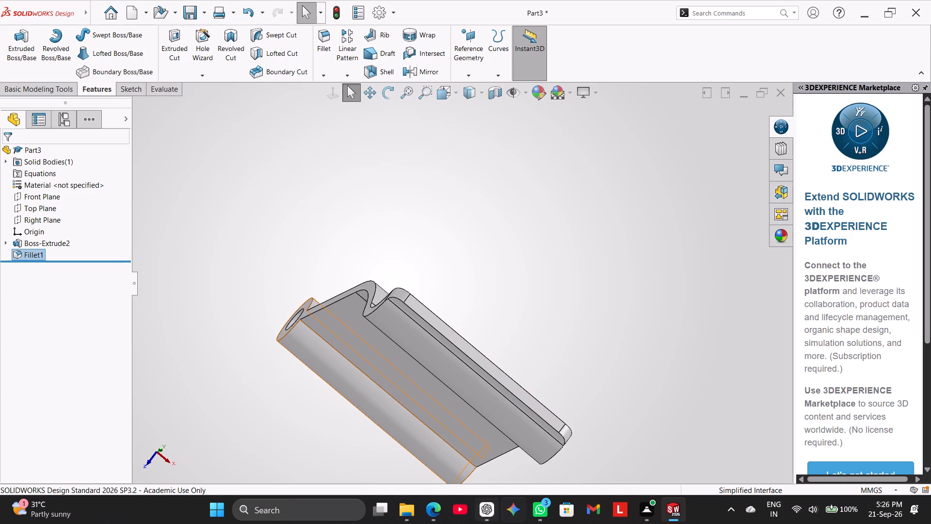
# Inspect the filleted body from several angles, from the rounded lip to the flat wall above the ring.
pyautogui.moveTo(681, 381); pyautogui.dragTo(602, 245, button='middle')
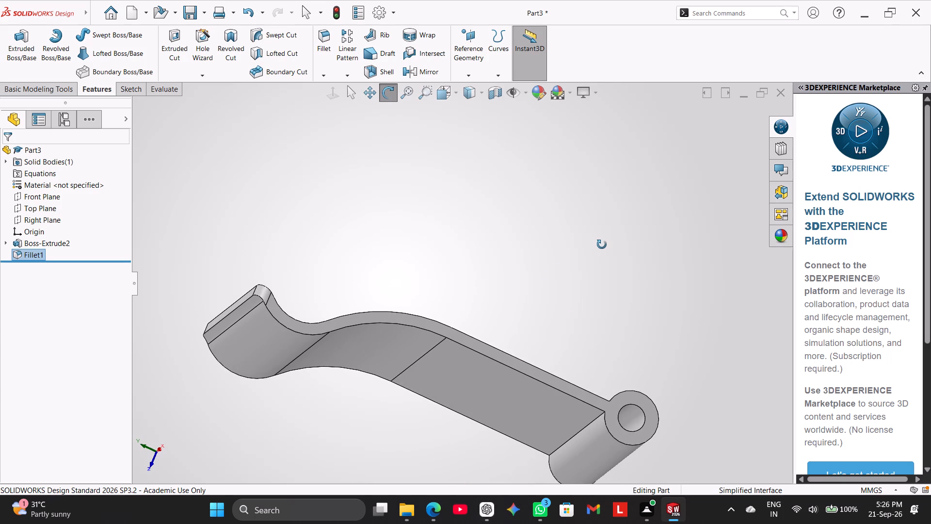
pyautogui.moveTo(602, 245); pyautogui.dragTo(629, 180, button='middle')
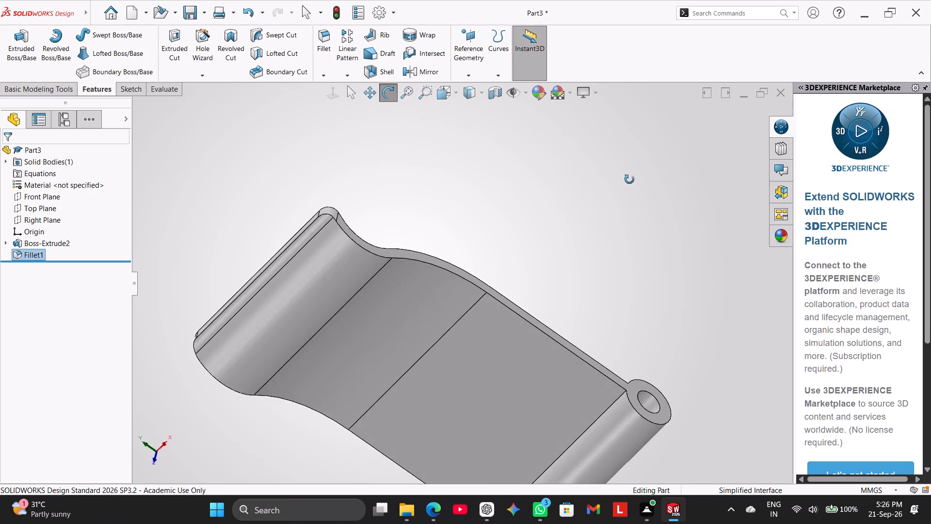
pyautogui.moveTo(629, 180); pyautogui.dragTo(745, 104, button='middle')
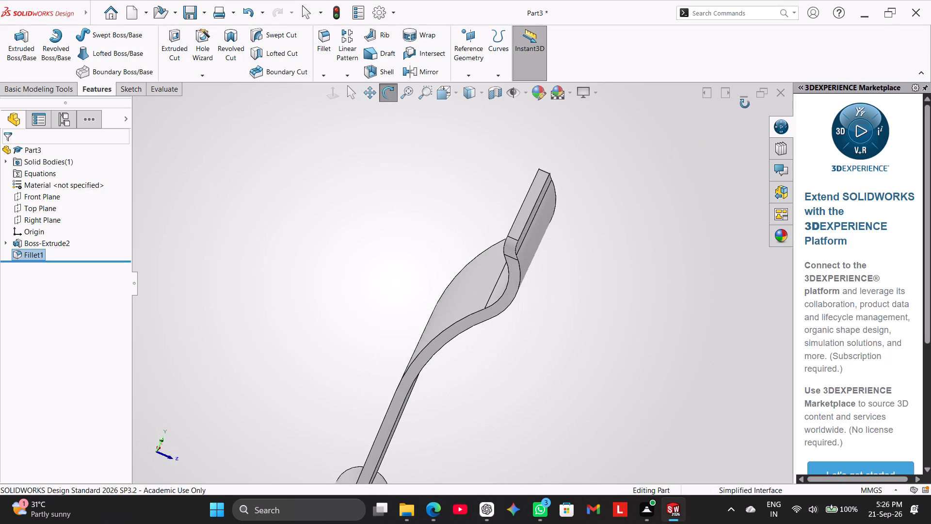
pyautogui.moveTo(745, 104); pyautogui.dragTo(684, 128, button='middle')
pyautogui.moveTo(647, 398); pyautogui.dragTo(637, 349, button='middle')
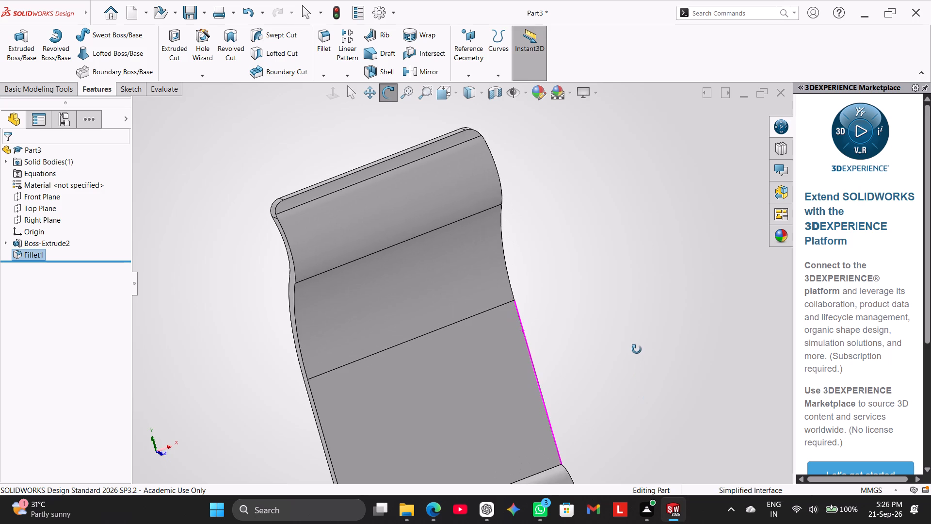
pyautogui.moveTo(637, 349); pyautogui.dragTo(695, 291, button='middle')
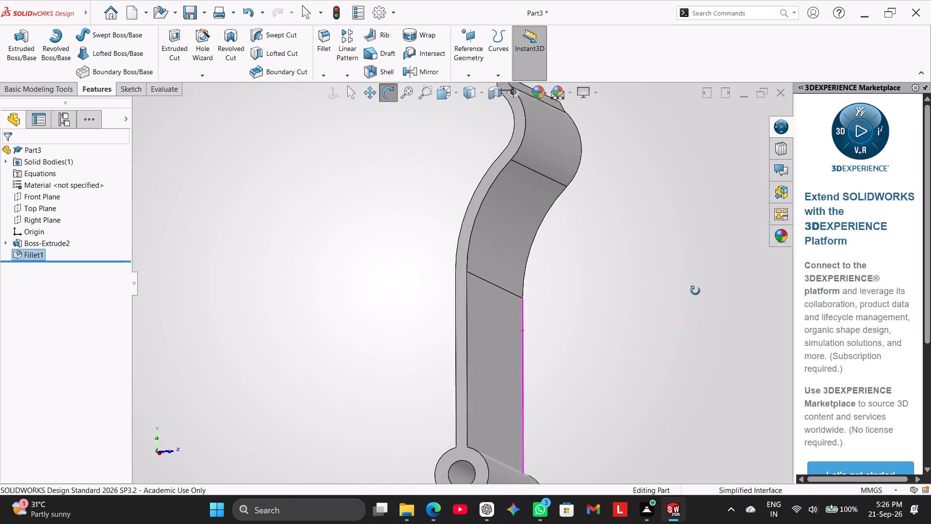
pyautogui.moveTo(695, 291); pyautogui.dragTo(650, 311, button='middle')
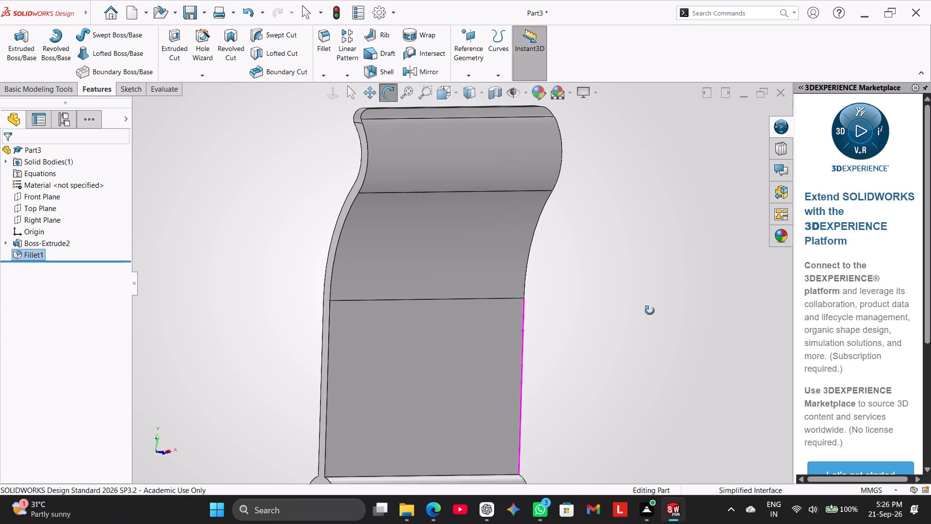
pyautogui.moveTo(650, 311); pyautogui.dragTo(633, 308, button='middle')
# Start a new sketch on the flat wall face between the lower ring and the first bend.
pyautogui.rightClick(437, 346)
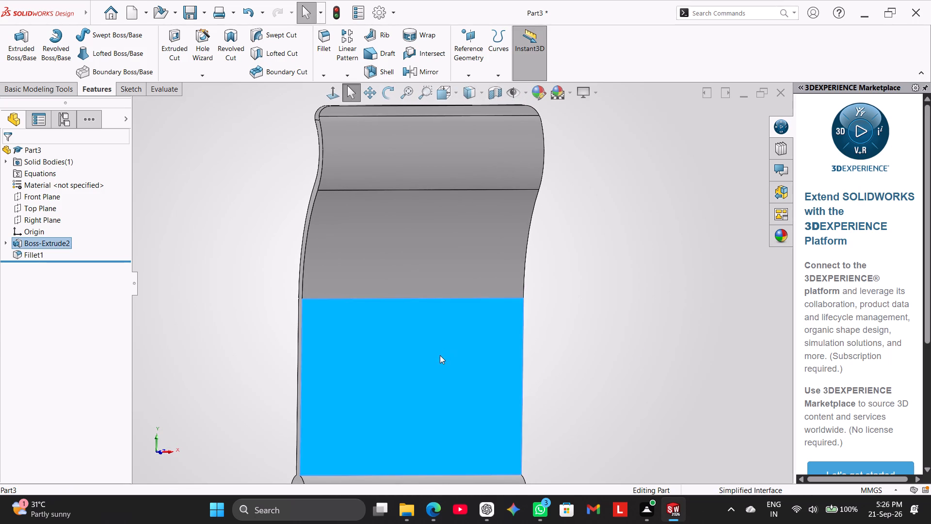
pyautogui.click(466, 244)
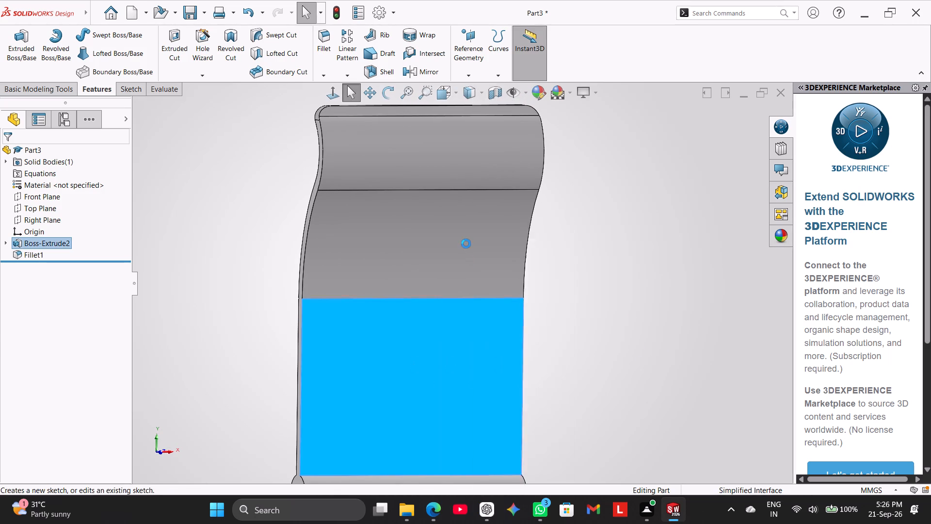
pyautogui.click(650, 305)
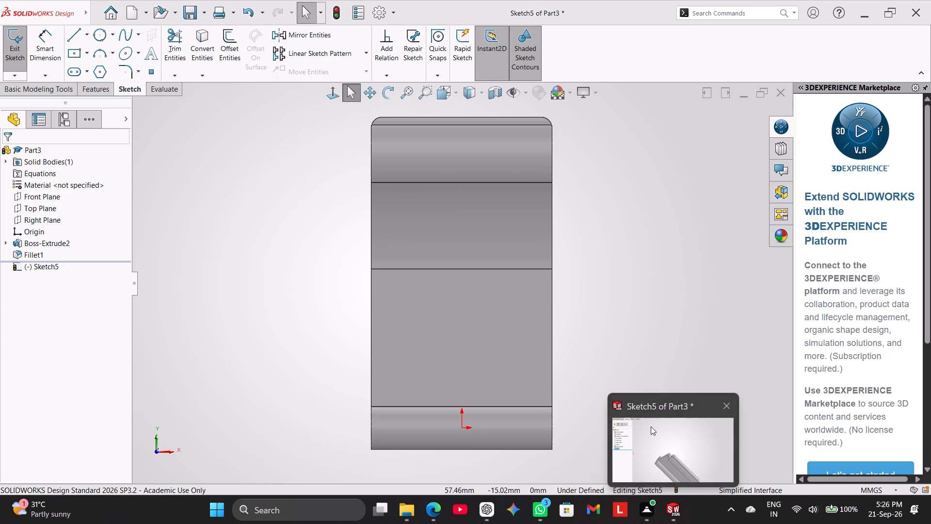
pyautogui.click(653, 321)
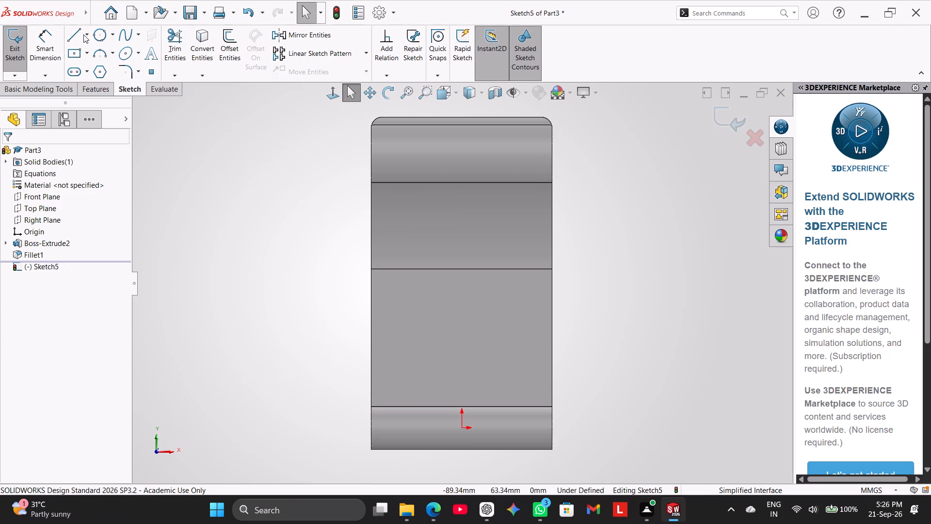
# Sketch a horizontal centerline from the origin, about 51 mm long, extending past the body's side edge.
pyautogui.click(85, 37)
pyautogui.click(85, 60)
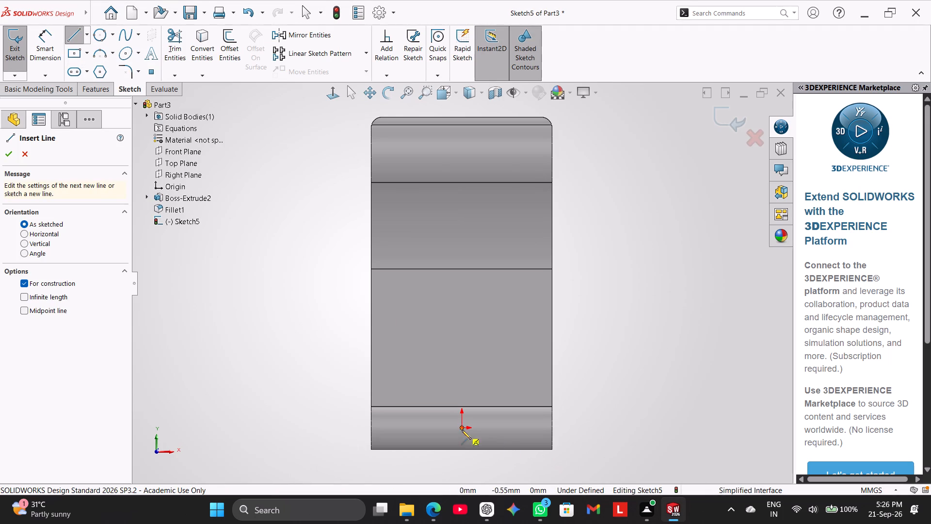
pyautogui.click(461, 427)
pyautogui.click(644, 426)
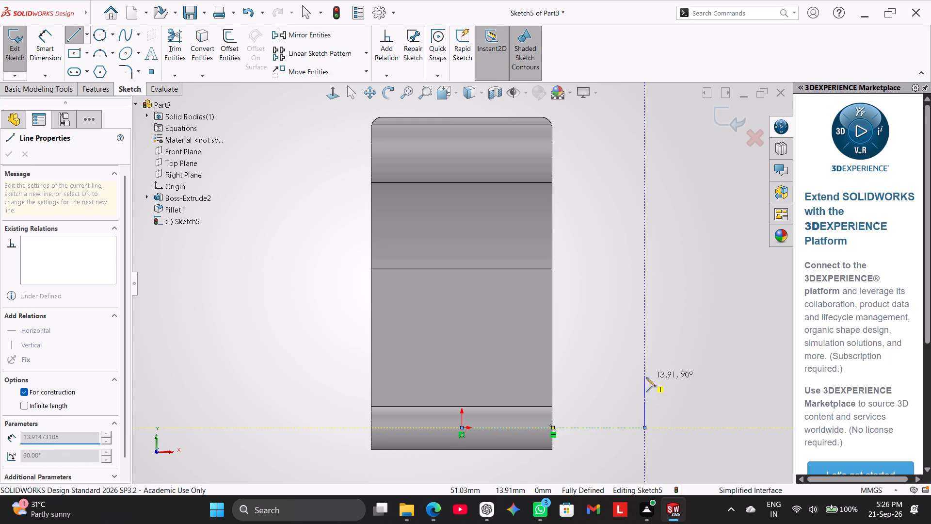
pyautogui.rightClick(646, 377)
pyautogui.click(662, 383)
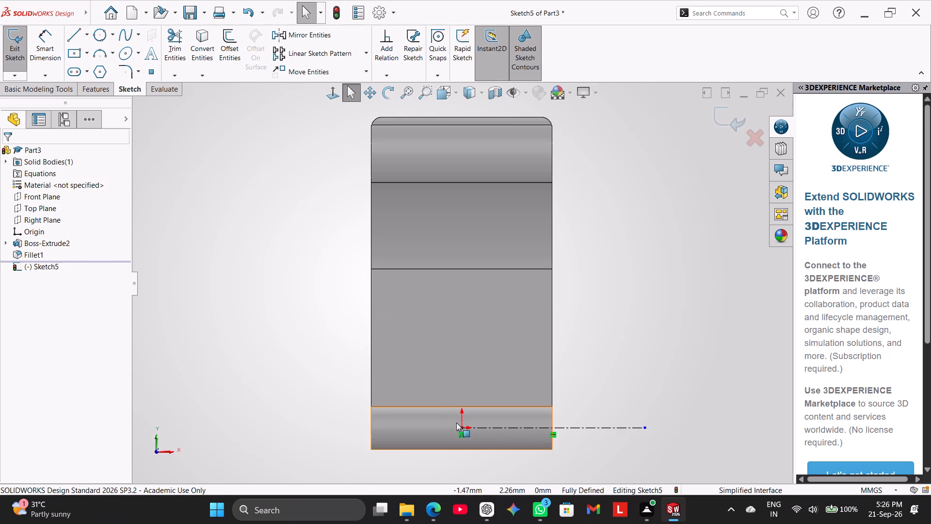
# Delete the centerline's coincident relation at the origin and extend that end past the opposite side, making it about 96.7 mm long.
pyautogui.rightClick(460, 431)
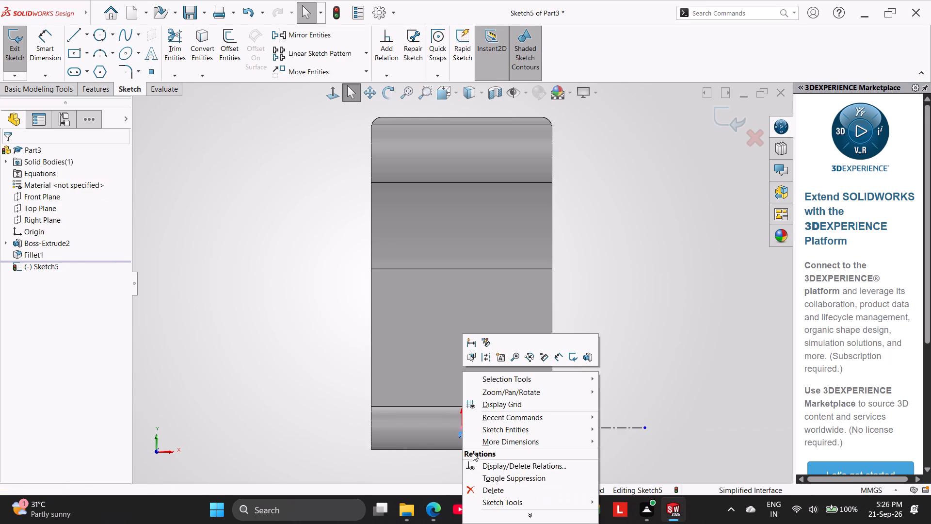
pyautogui.click(487, 487)
pyautogui.moveTo(463, 427); pyautogui.dragTo(407, 428)
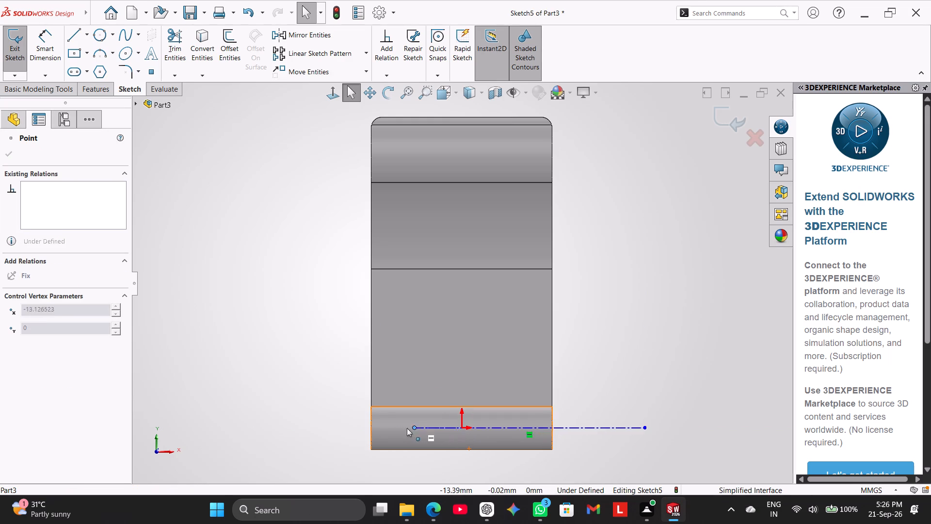
pyautogui.moveTo(407, 428); pyautogui.dragTo(294, 427)
pyautogui.rightClick(268, 356)
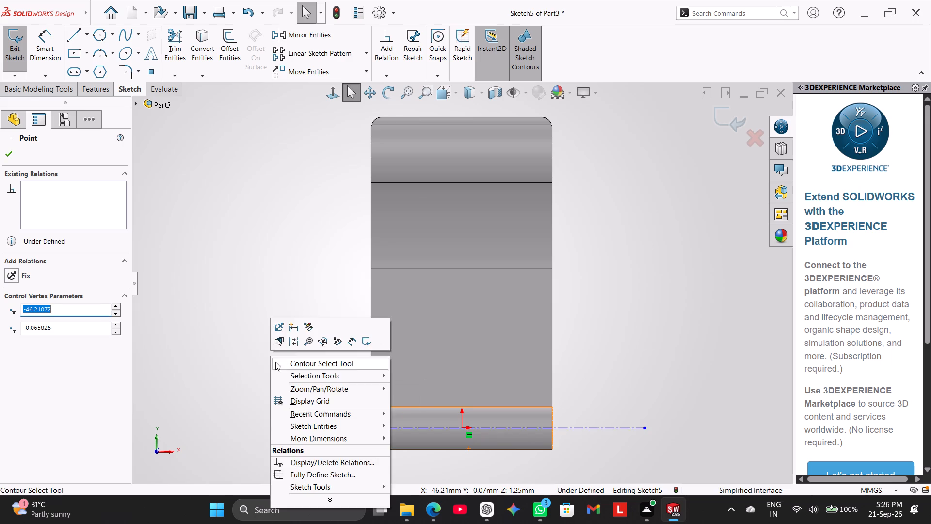
pyautogui.click(203, 369)
# Add a coincident relation between the horizontal centerline and the origin.
pyautogui.click(427, 426)
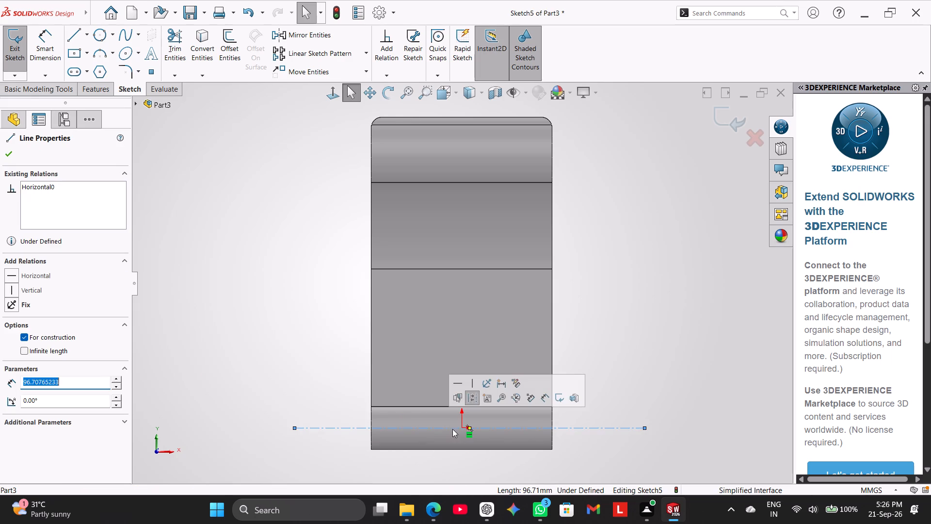
pyautogui.click(461, 426)
pyautogui.click(250, 359)
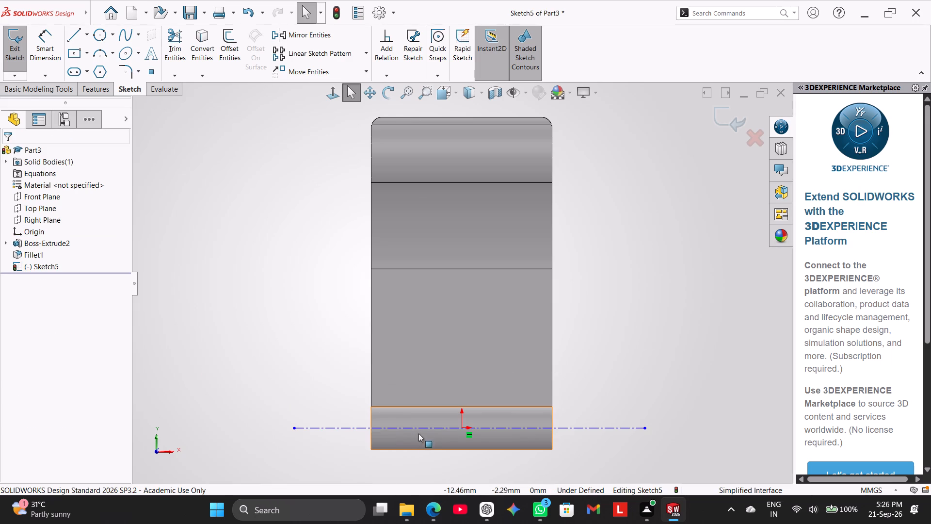
pyautogui.keyDown('ctrl'); pyautogui.click(420, 430); pyautogui.keyUp('ctrl')
pyautogui.keyDown('ctrl'); pyautogui.click(464, 426); pyautogui.keyUp('ctrl')
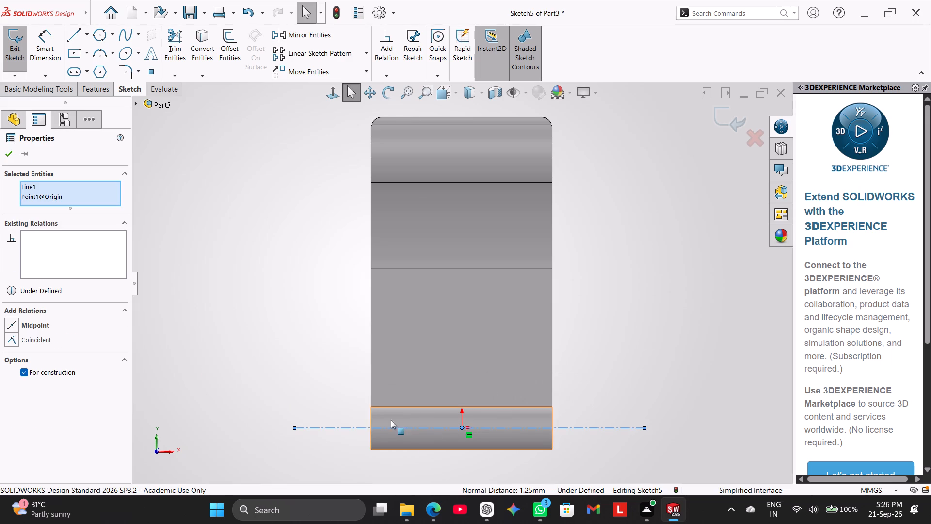
pyautogui.click(43, 343)
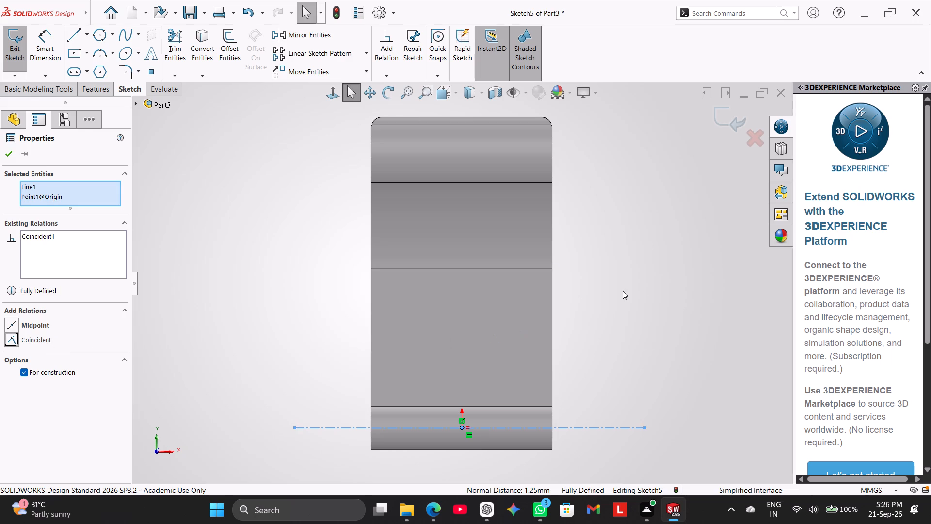
pyautogui.click(650, 281)
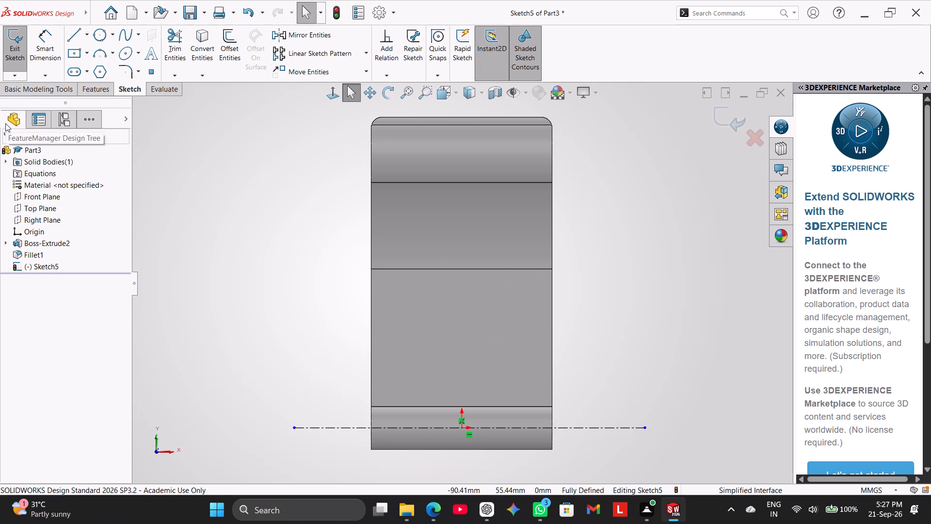
# Draw a vertical line along the body's +X side edge, from the ring's bottom corner to partway up the flat wall.
pyautogui.click(78, 37)
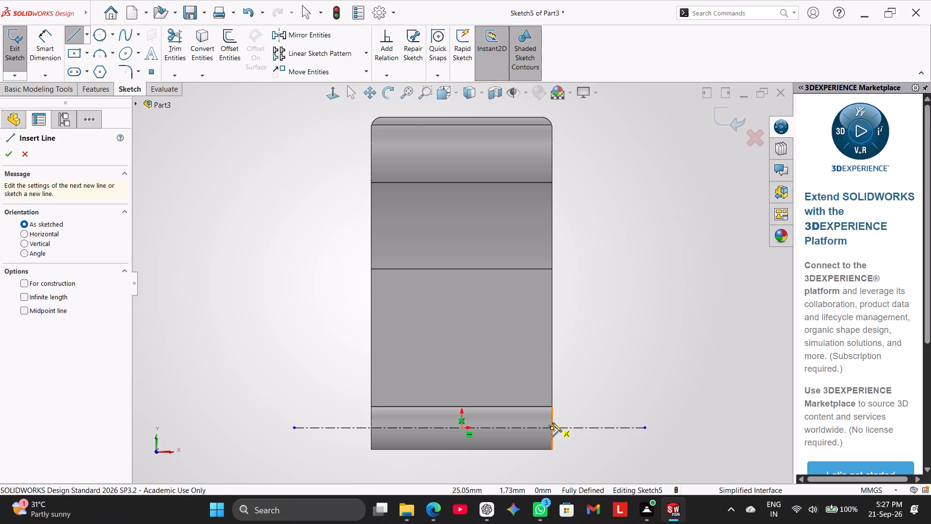
pyautogui.click(551, 449)
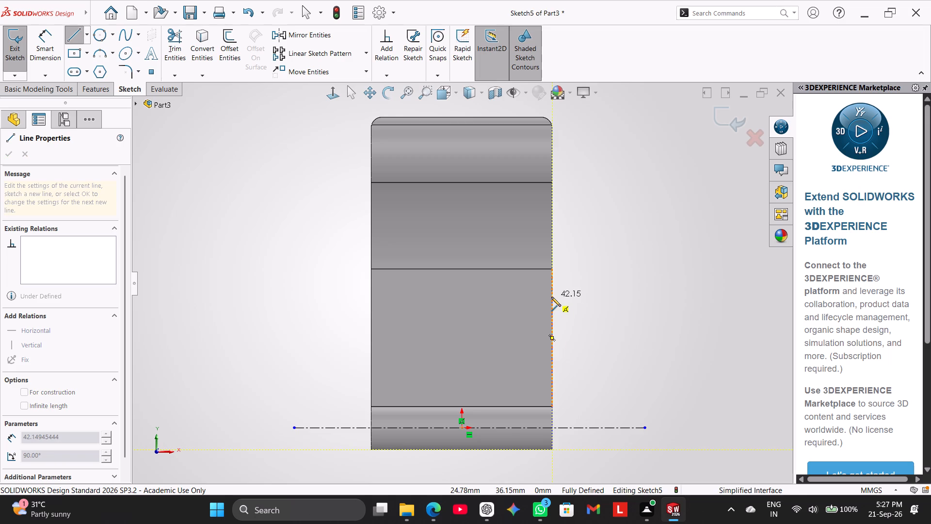
pyautogui.click(551, 332)
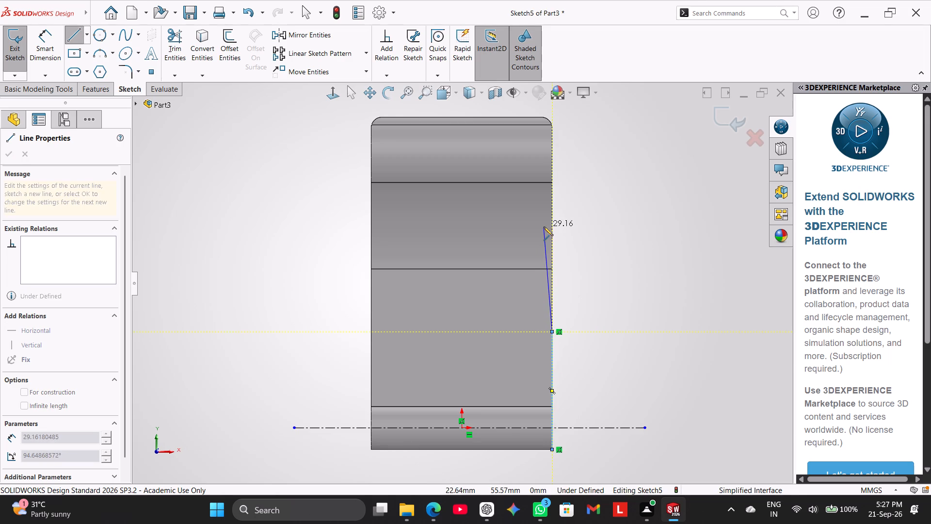
pyautogui.rightClick(602, 230)
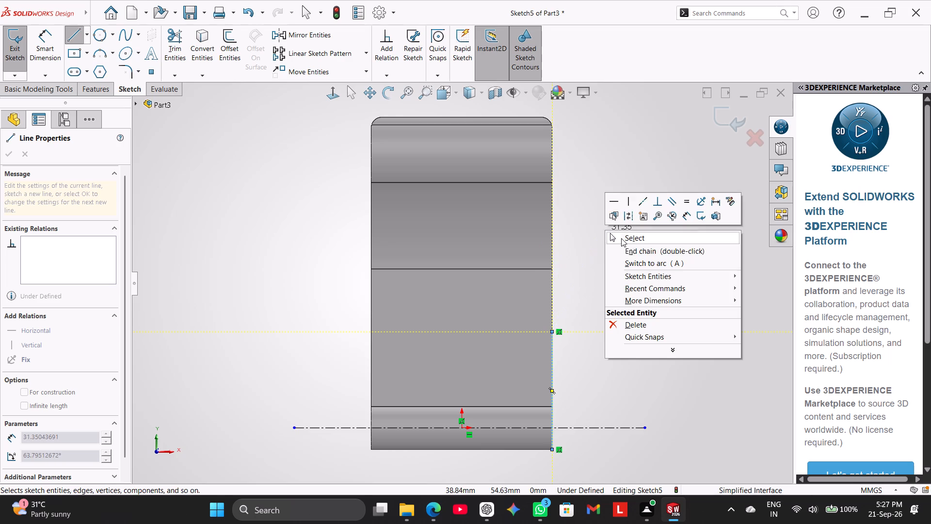
pyautogui.click(624, 240)
# Check the length of the body's straight top edge between the two filleted corners.
pyautogui.click(41, 49)
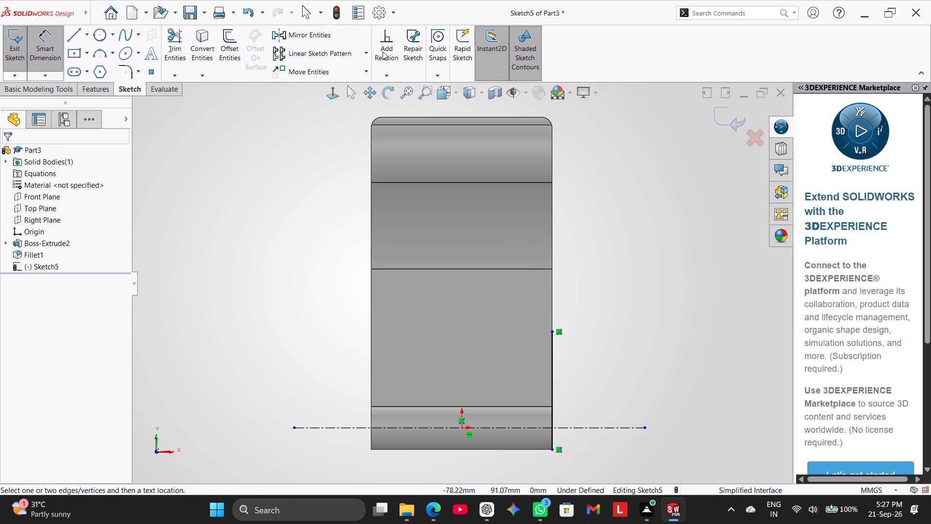
pyautogui.click(500, 117)
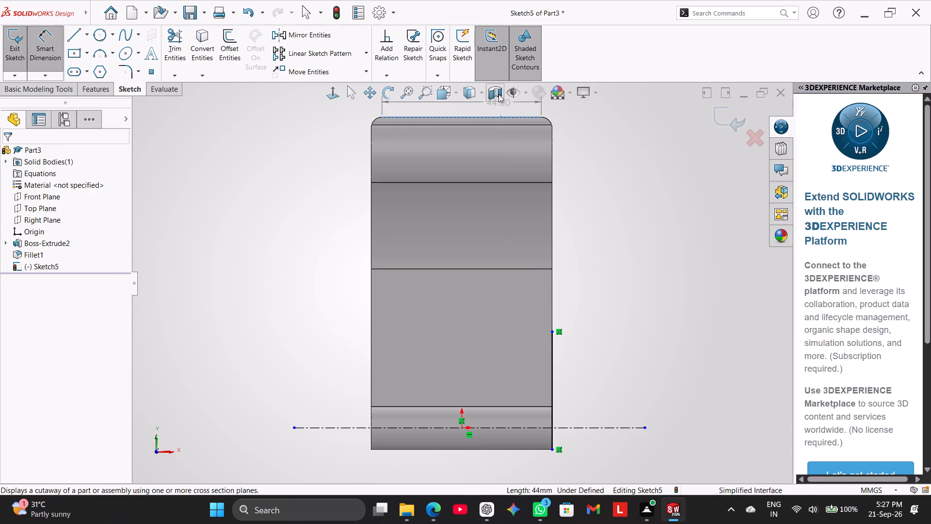
pyautogui.click(43, 53)
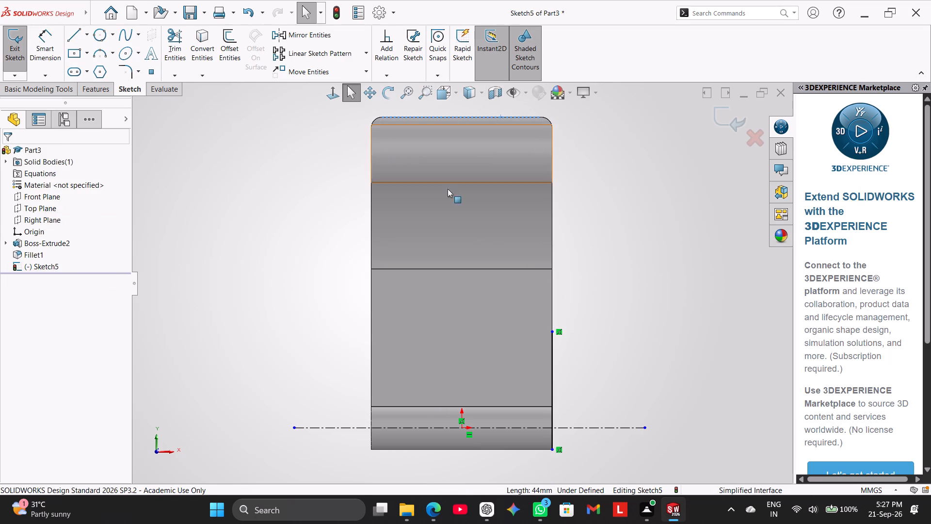
pyautogui.click(612, 193)
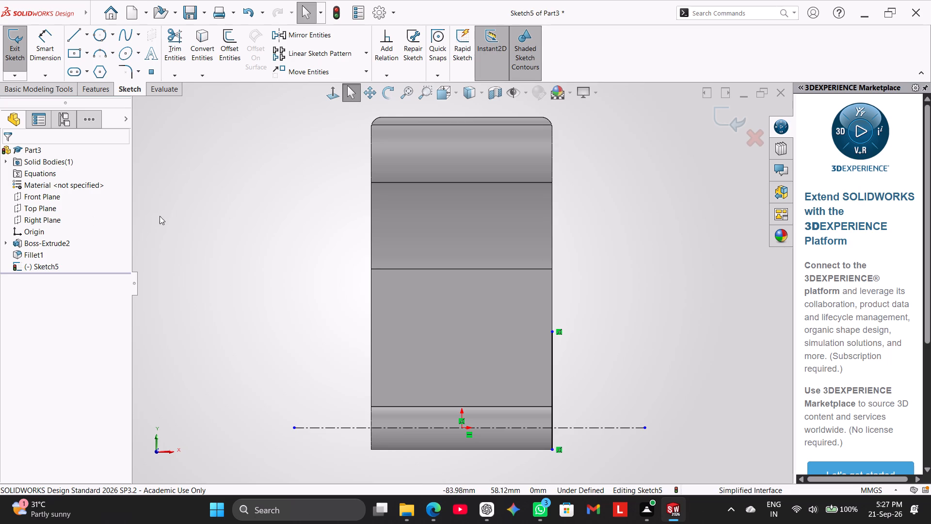
# Exit the sketch and delete the Fillet1 feature that rounds the lip corners.
pyautogui.moveTo(237, 221); pyautogui.dragTo(252, 264, button='middle')
pyautogui.rightClick(42, 257)
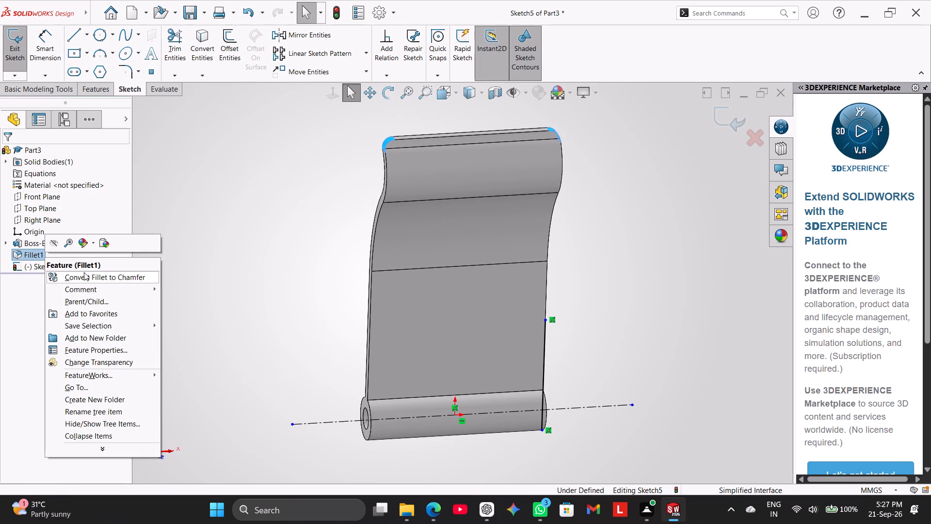
pyautogui.click(11, 49)
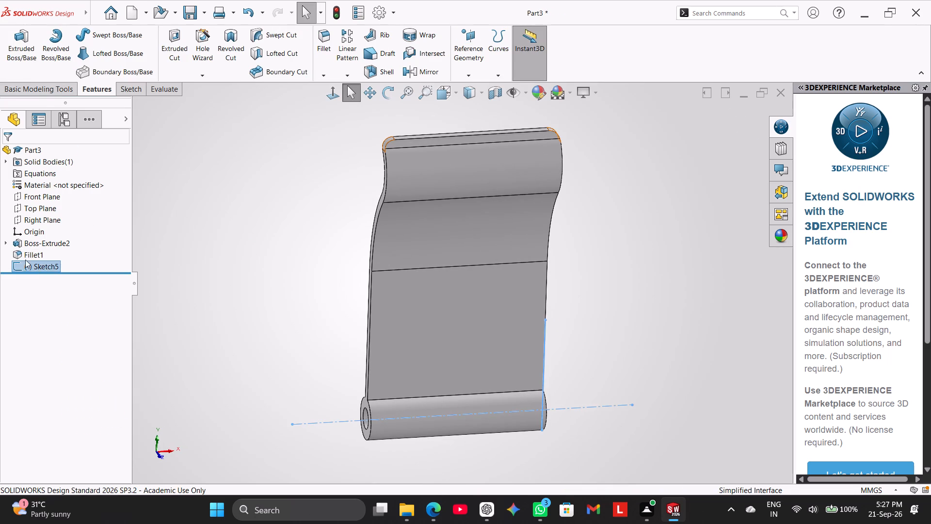
pyautogui.rightClick(25, 253)
pyautogui.click(74, 320)
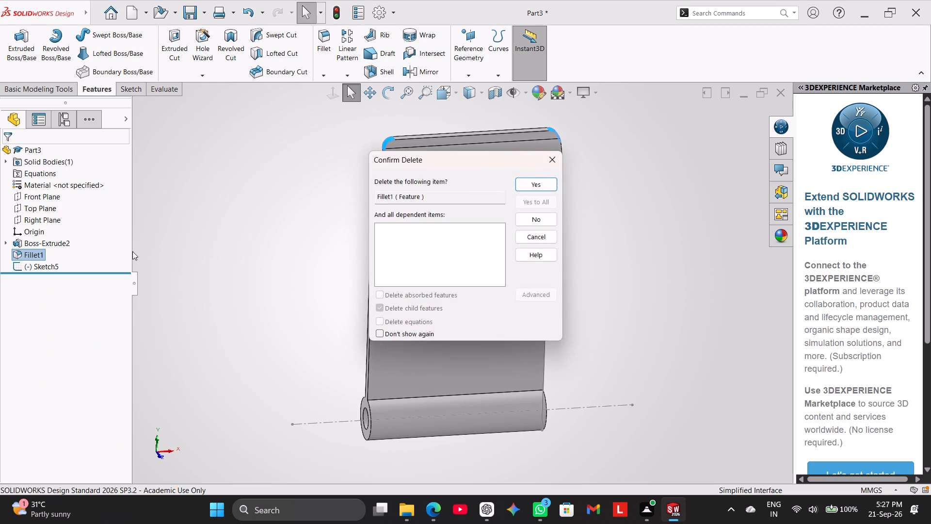
pyautogui.click(538, 185)
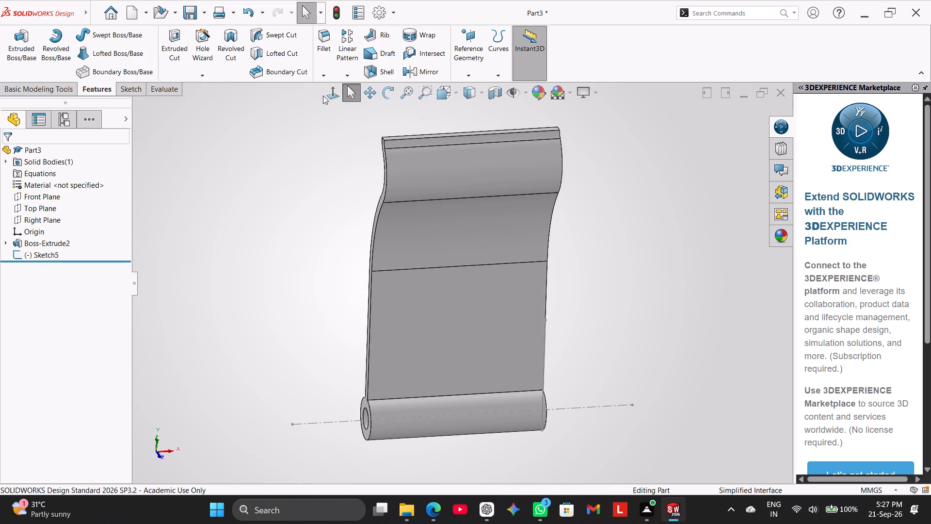
# Reopen Sketch5 and draw a vertical centerline in line with the origin, from above the body's top edge to below the ring.
pyautogui.click(328, 94)
pyautogui.click(268, 191)
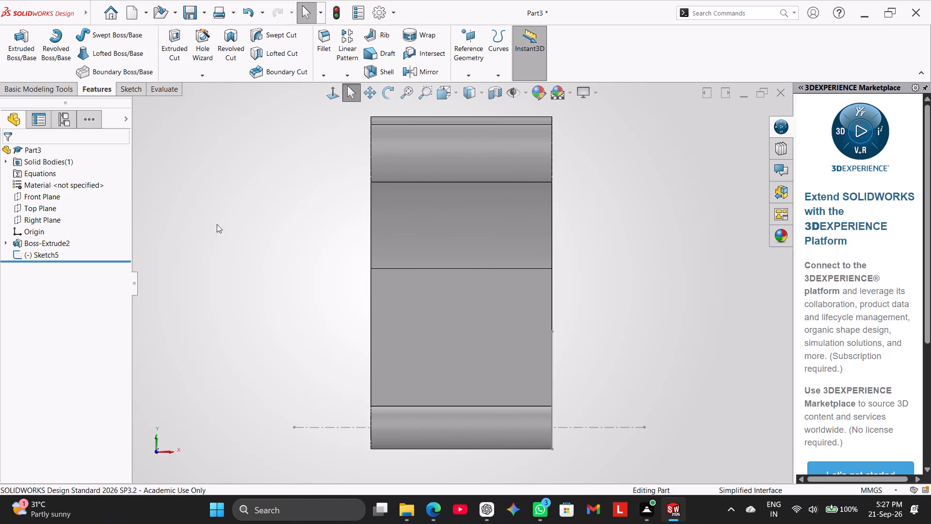
pyautogui.click(623, 238)
pyautogui.doubleClick(353, 428)
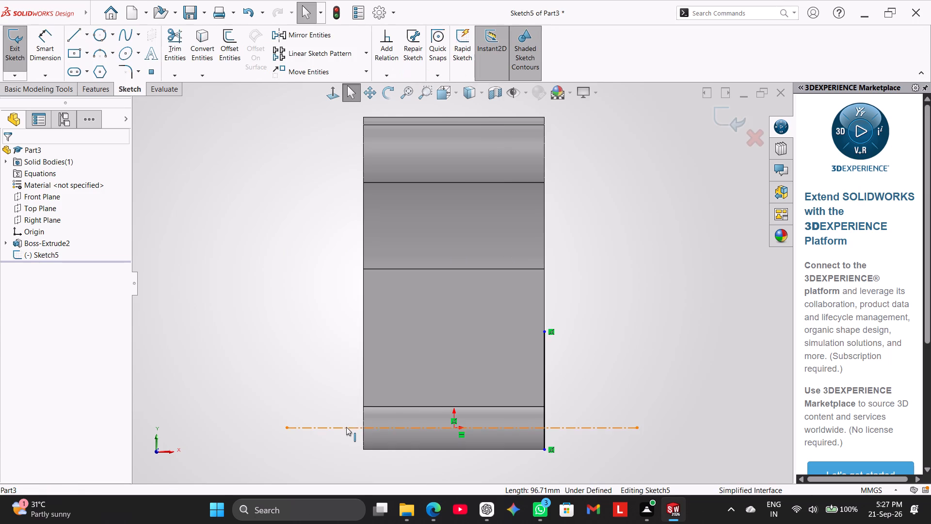
pyautogui.click(752, 317)
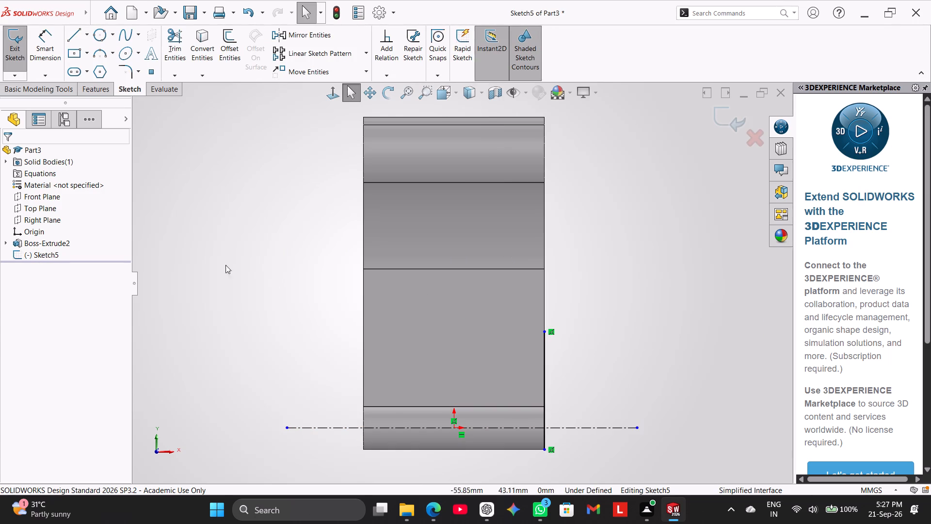
pyautogui.click(89, 34)
pyautogui.click(85, 36)
pyautogui.click(89, 39)
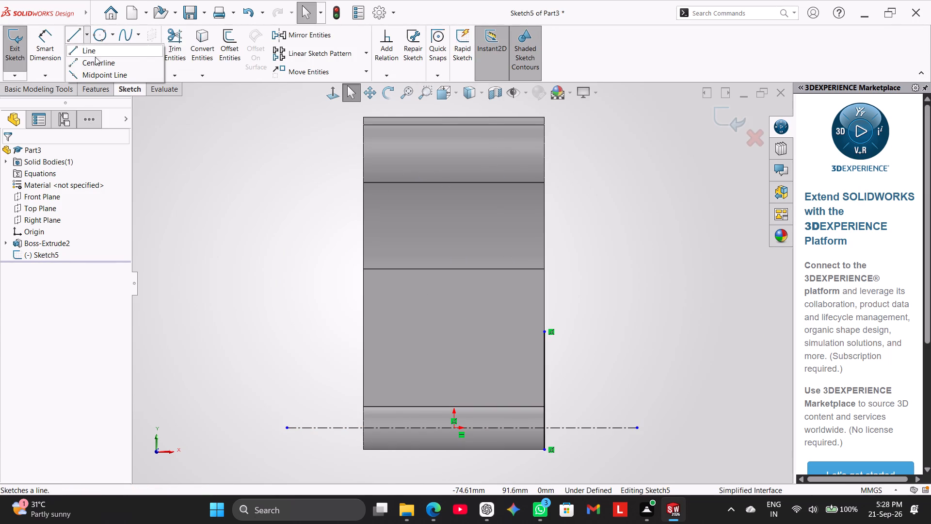
pyautogui.click(100, 65)
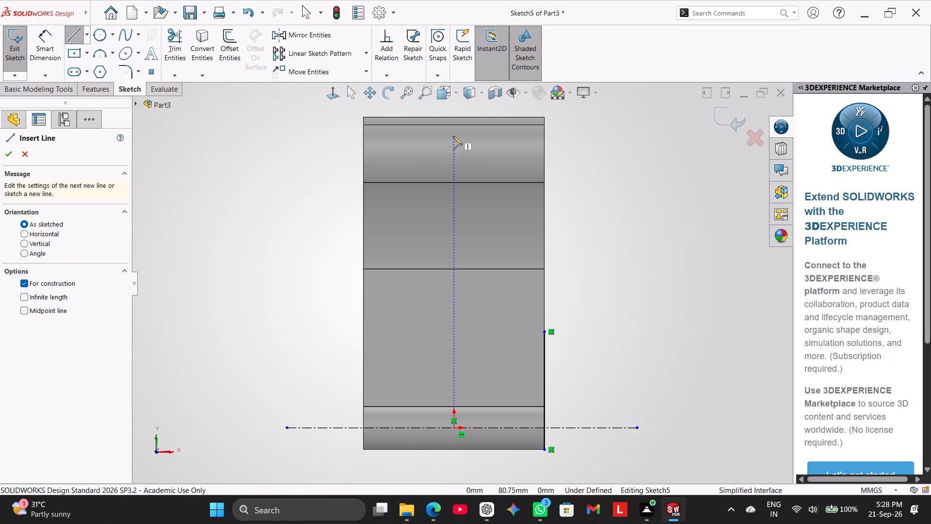
pyautogui.click(455, 106)
pyautogui.click(453, 478)
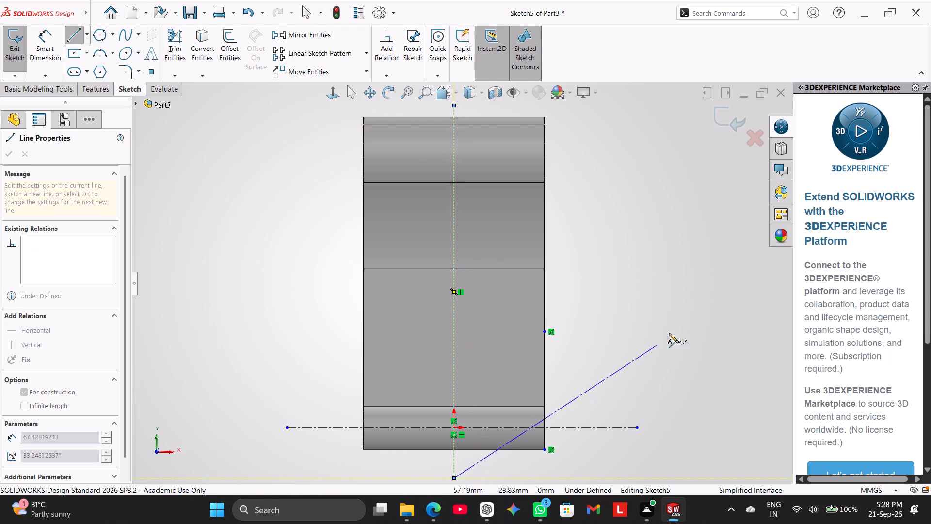
pyautogui.rightClick(693, 310)
pyautogui.click(713, 315)
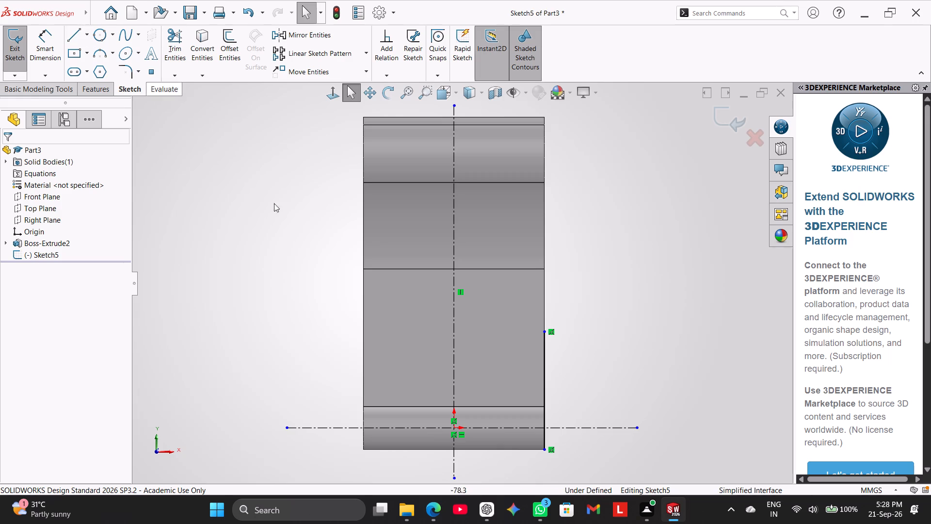
# From the side line's upper end, draw two tangent arcs, the second about R11.7 mm, and a vertical line about 18 mm to the top edge.
pyautogui.click(76, 31)
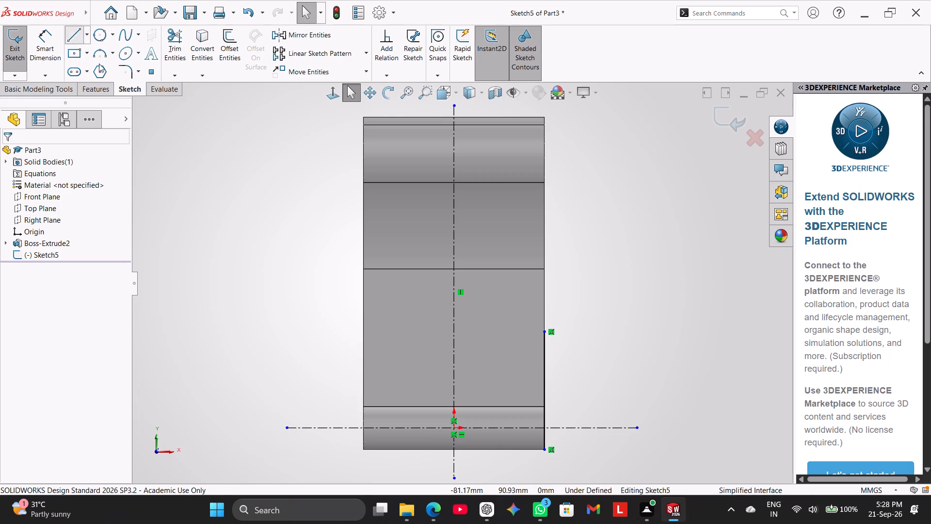
pyautogui.click(544, 332)
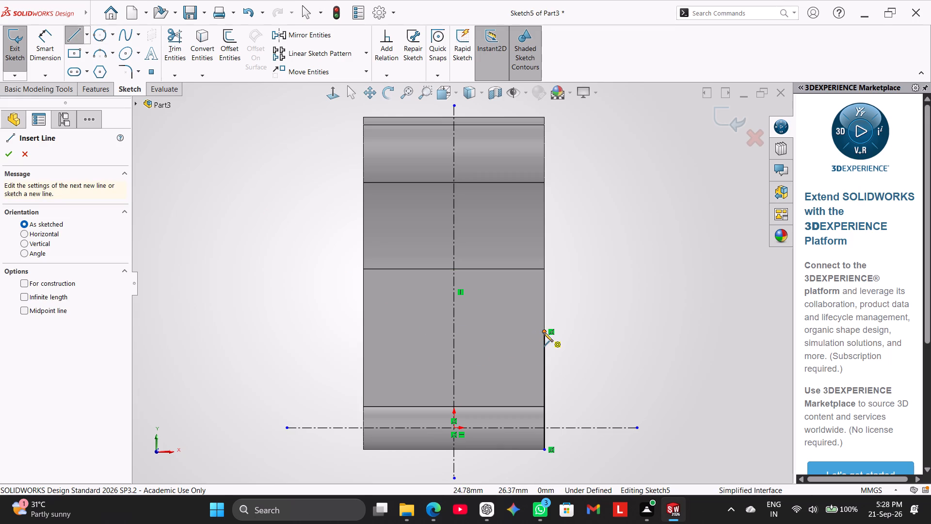
pyautogui.click(516, 238)
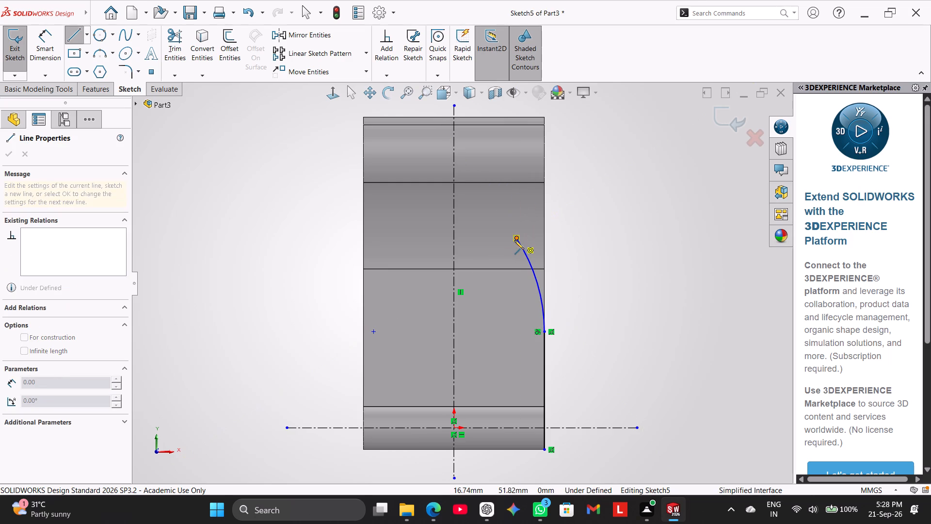
pyautogui.click(524, 181)
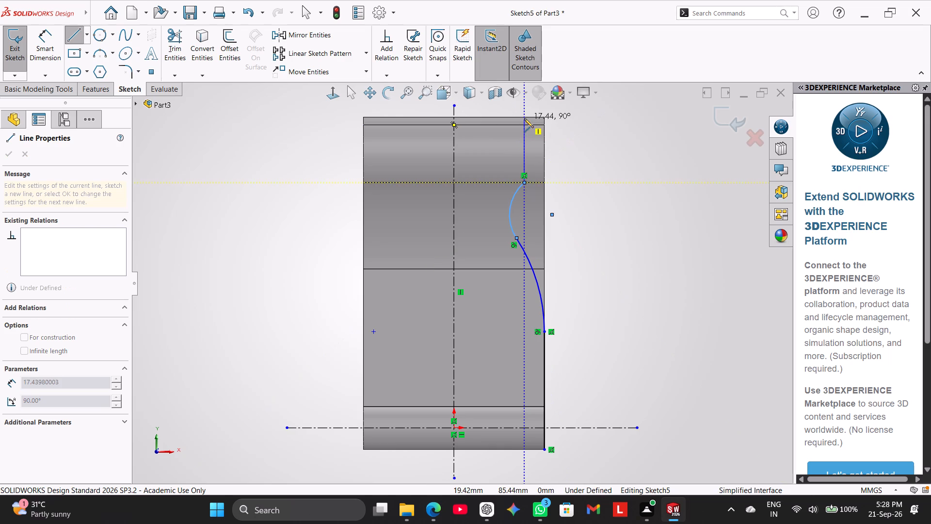
pyautogui.click(524, 115)
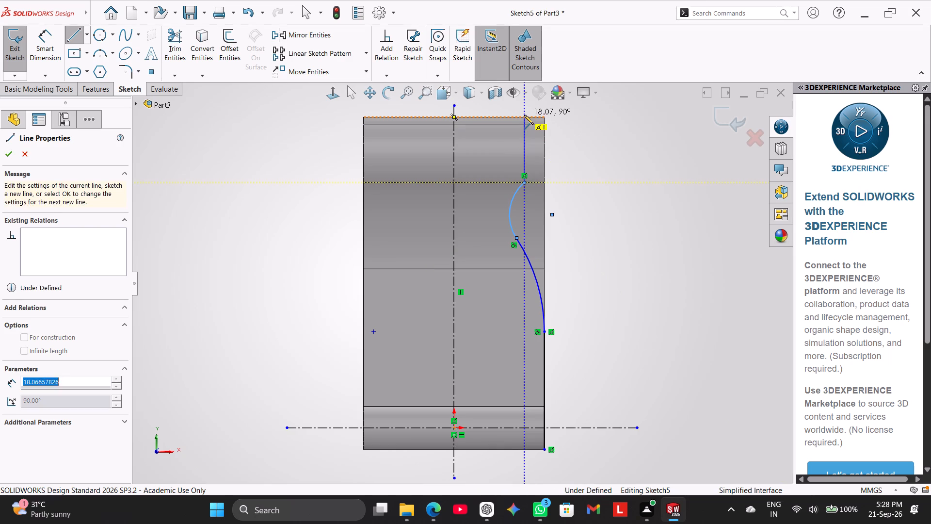
pyautogui.rightClick(623, 125)
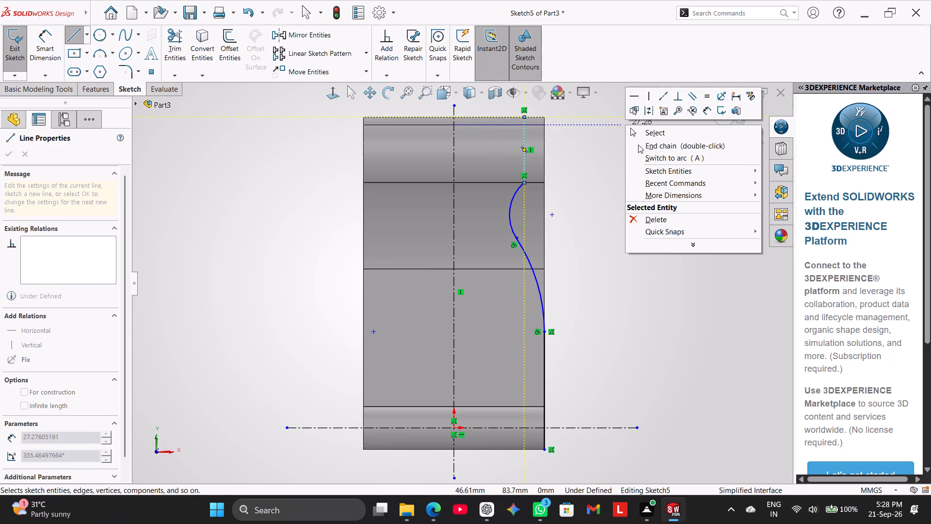
pyautogui.click(641, 136)
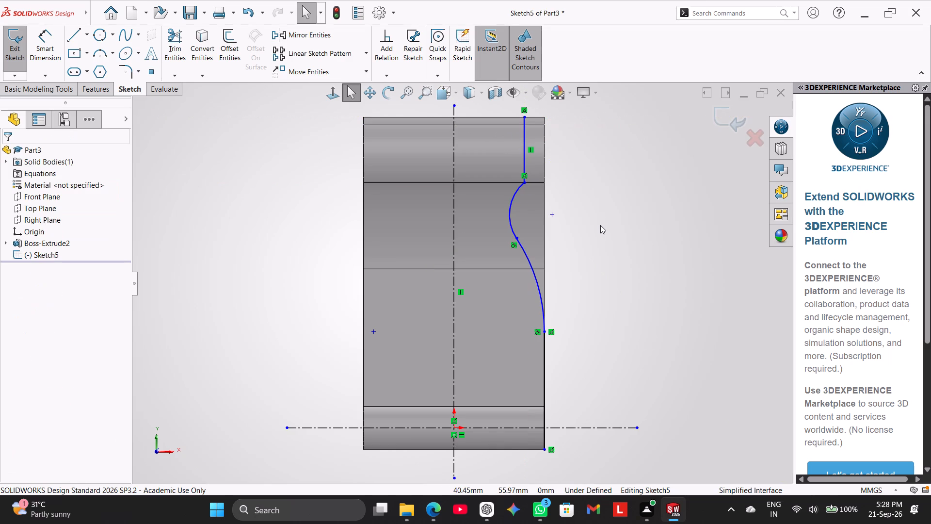
# Dimension the vertical line along the body's side edge and set its length to 17 mm.
pyautogui.click(47, 49)
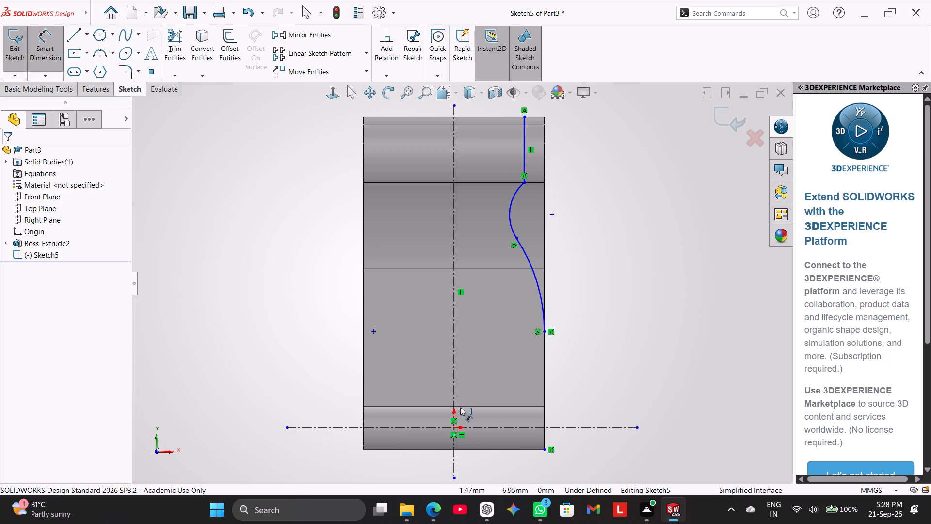
pyautogui.click(543, 390)
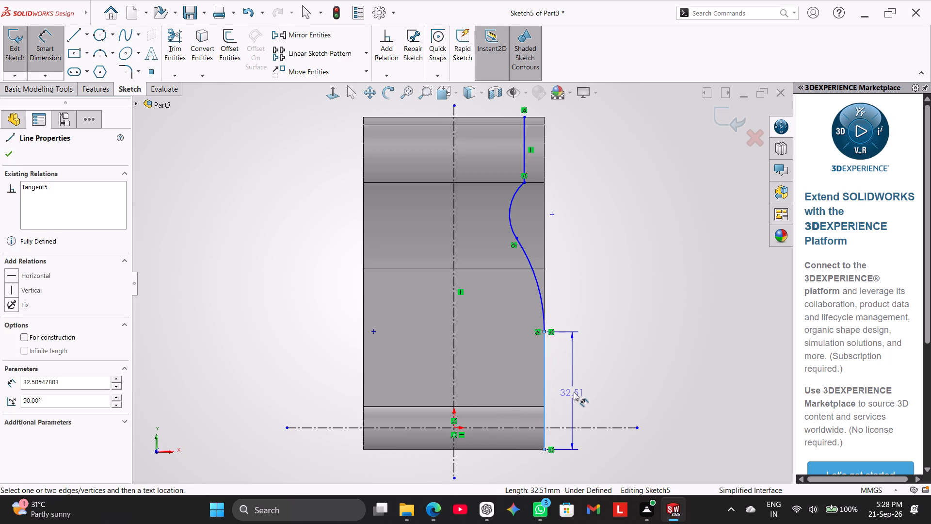
pyautogui.click(577, 392)
pyautogui.write('17')
pyautogui.press('Return')
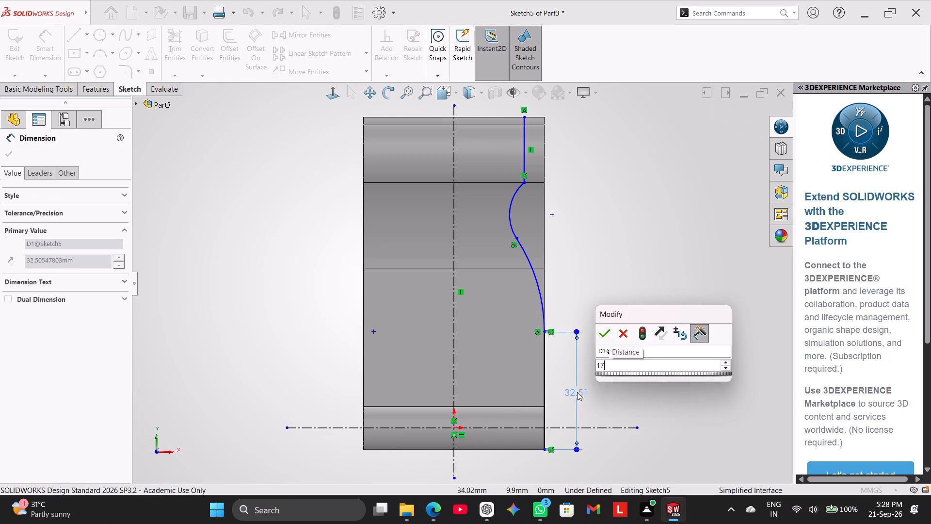
pyautogui.rightClick(685, 323)
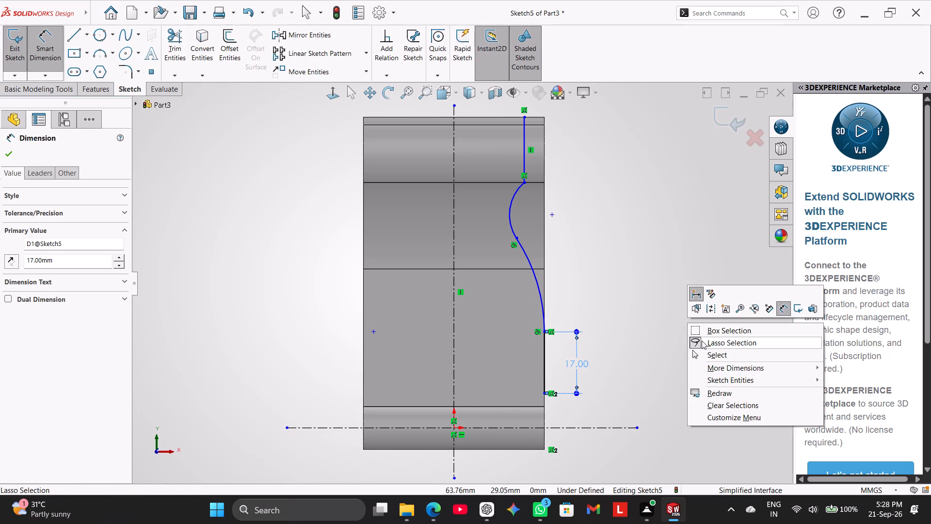
pyautogui.click(709, 355)
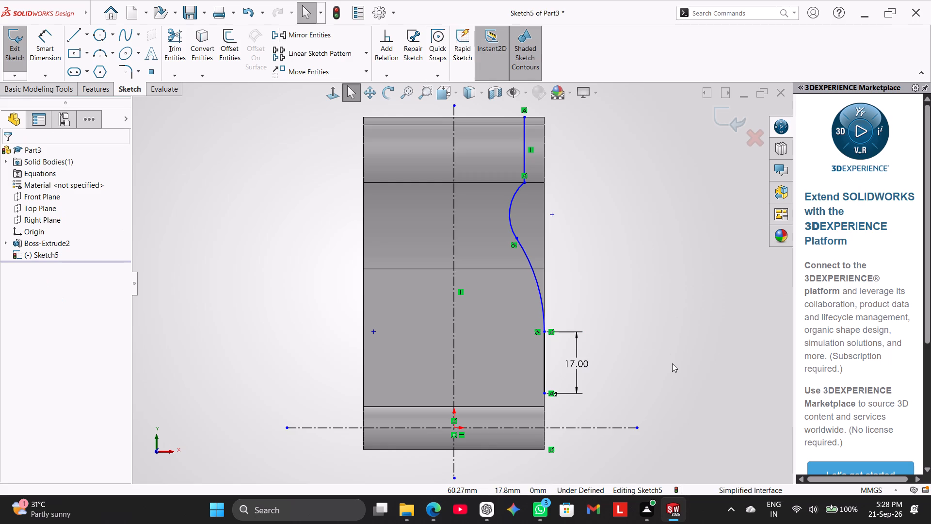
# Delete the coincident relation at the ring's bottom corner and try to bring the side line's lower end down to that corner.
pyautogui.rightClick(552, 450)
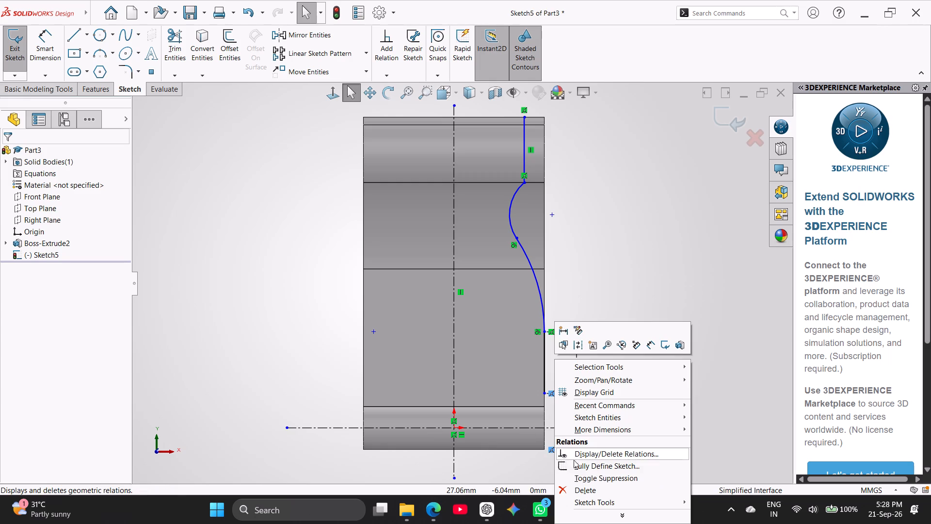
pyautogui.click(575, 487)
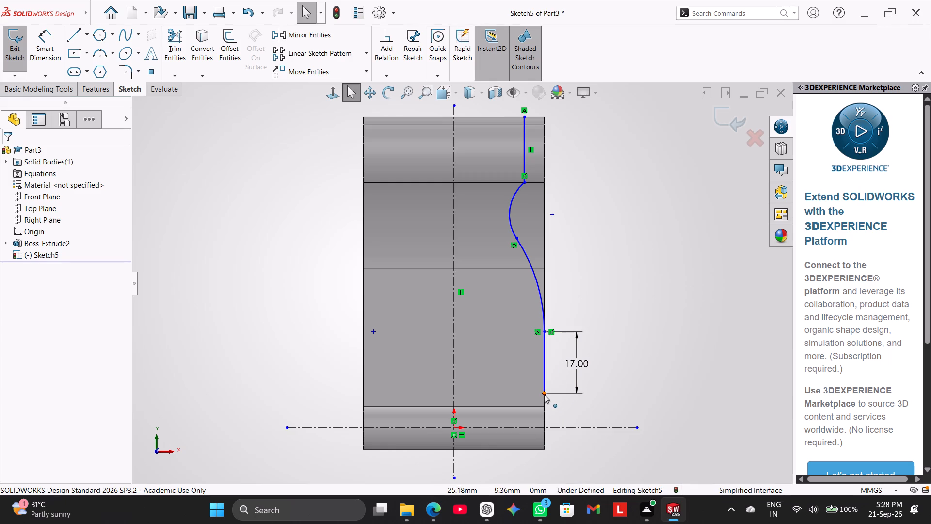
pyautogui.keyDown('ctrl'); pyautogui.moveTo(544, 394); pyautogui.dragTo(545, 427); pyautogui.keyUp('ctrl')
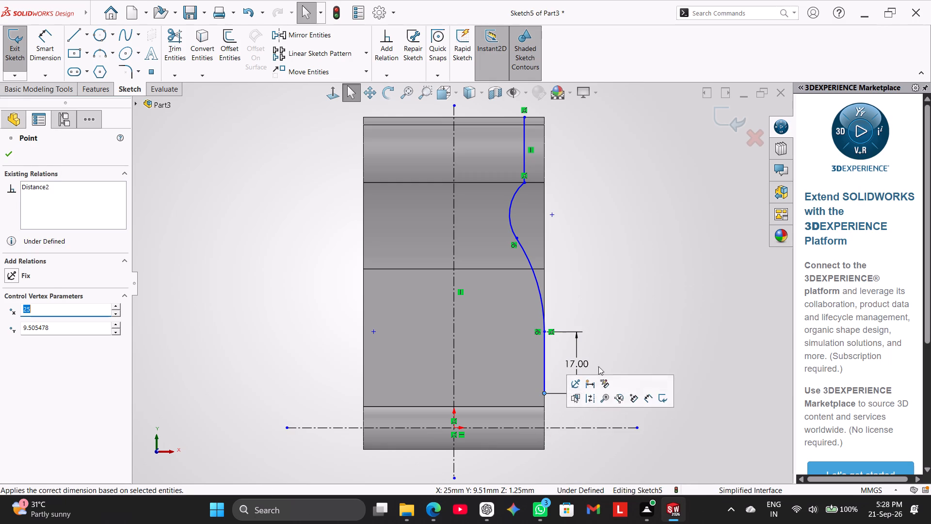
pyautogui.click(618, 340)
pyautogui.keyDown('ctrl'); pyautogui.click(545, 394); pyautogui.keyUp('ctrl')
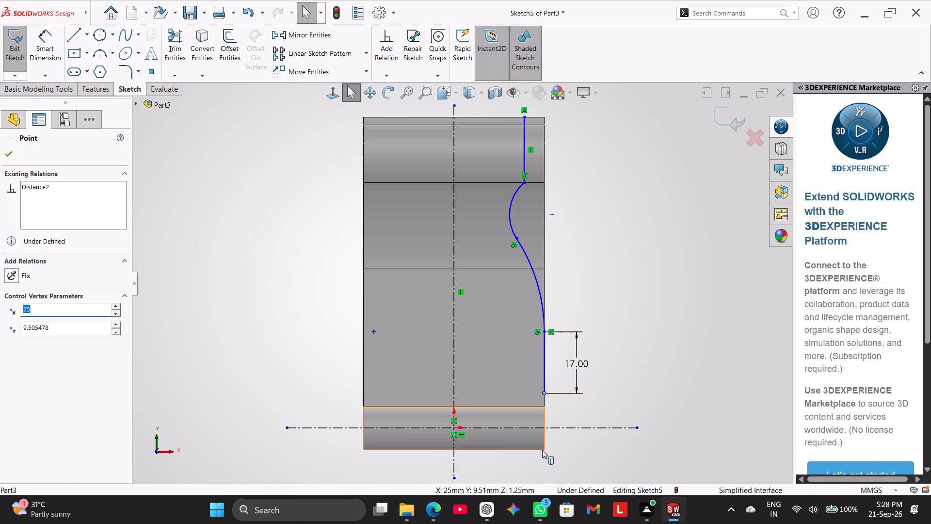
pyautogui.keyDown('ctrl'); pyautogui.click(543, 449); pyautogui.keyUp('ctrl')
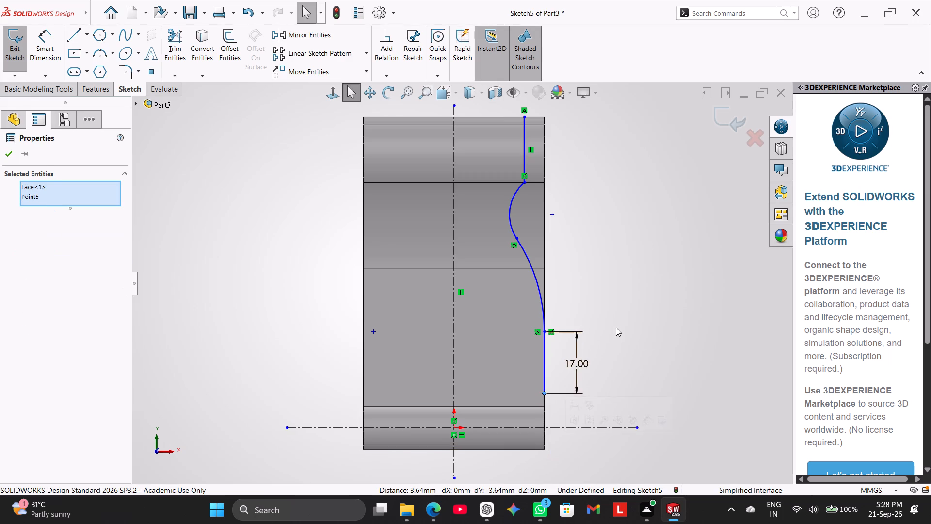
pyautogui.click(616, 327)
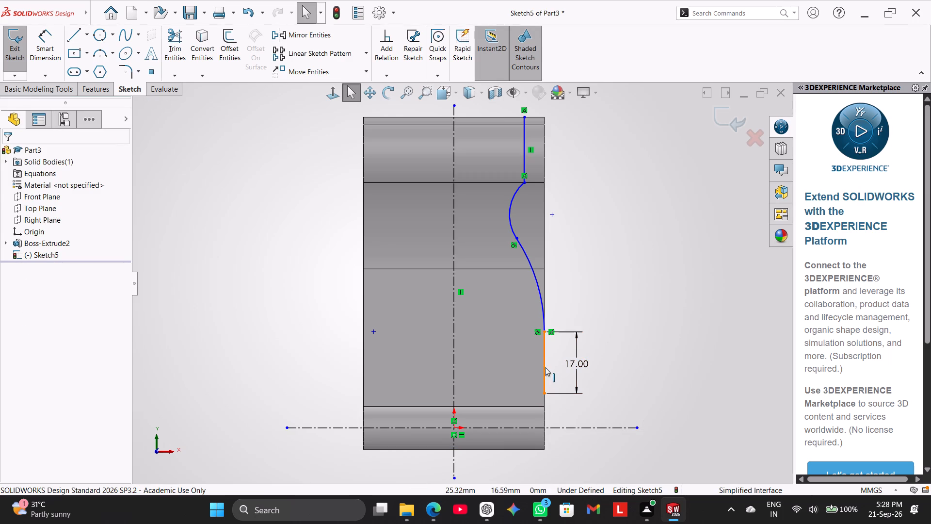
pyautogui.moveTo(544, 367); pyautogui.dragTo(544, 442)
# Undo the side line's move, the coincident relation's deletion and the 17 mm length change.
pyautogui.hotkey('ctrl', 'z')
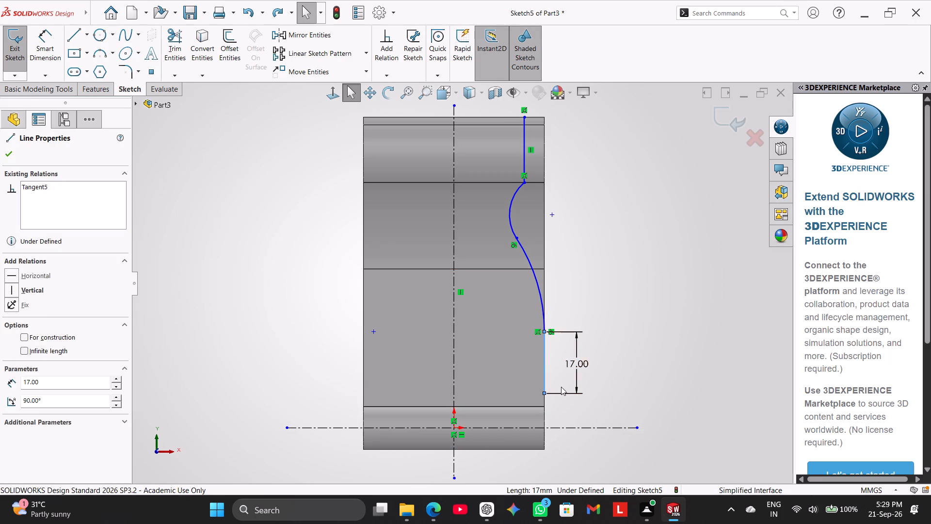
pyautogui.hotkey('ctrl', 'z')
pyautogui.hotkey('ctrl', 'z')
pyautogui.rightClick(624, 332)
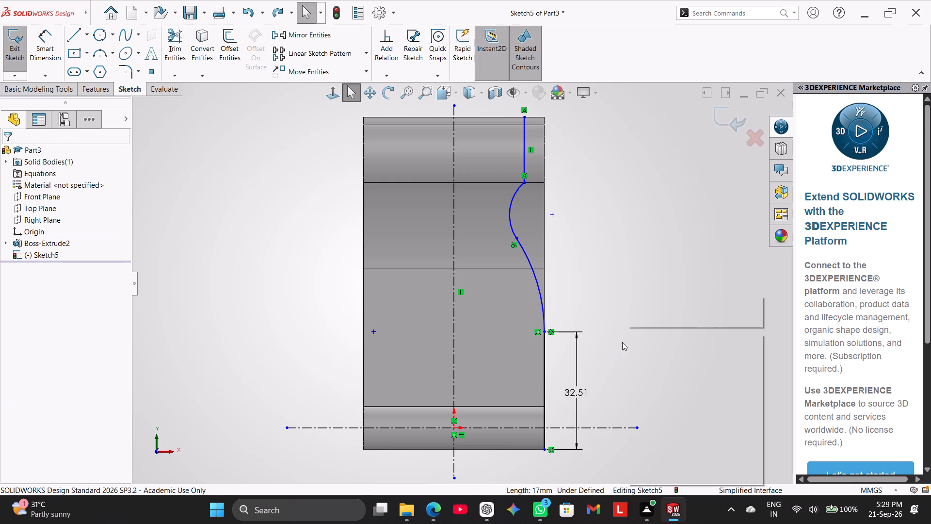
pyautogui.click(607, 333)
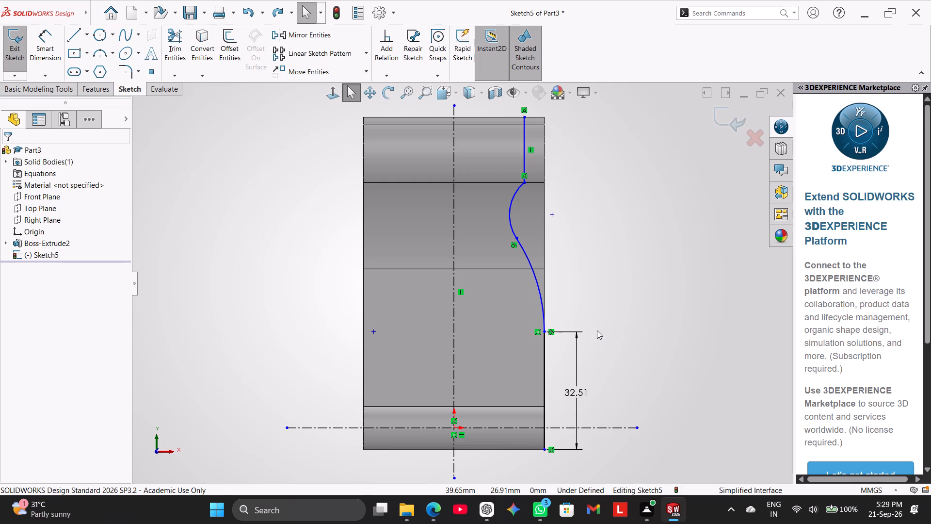
# Slide the side line down along the body's edge so its lower end passes the ring's bottom corner.
pyautogui.moveTo(546, 332); pyautogui.dragTo(545, 361)
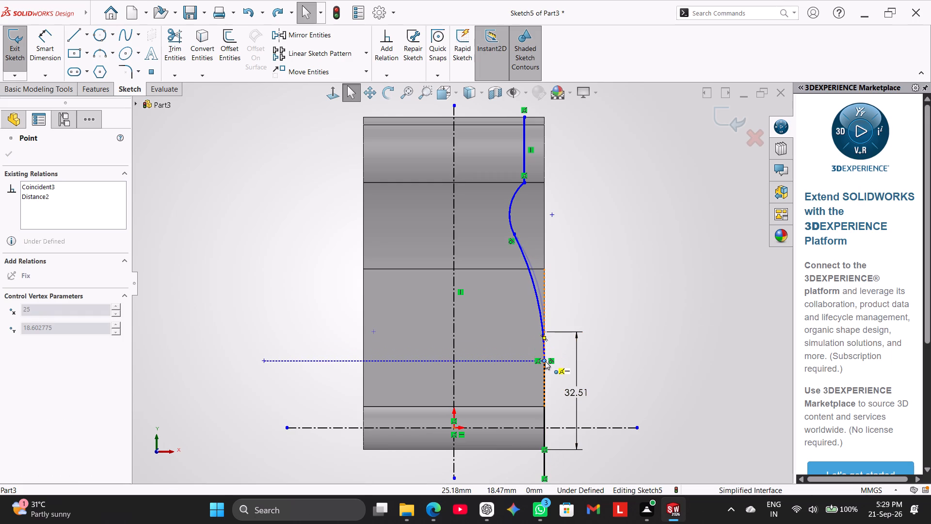
pyautogui.moveTo(545, 361); pyautogui.dragTo(550, 362)
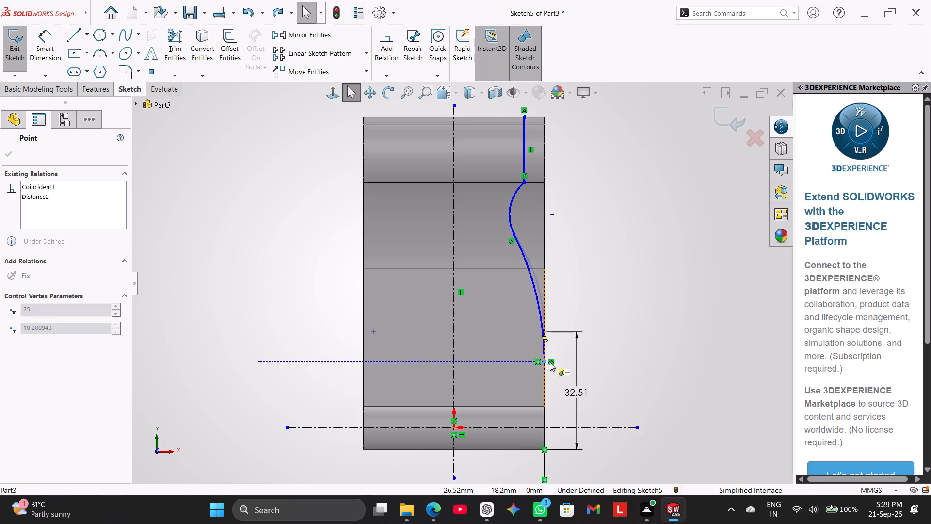
pyautogui.moveTo(550, 362); pyautogui.dragTo(550, 366)
pyautogui.click(593, 264)
# Delete the coincident relation holding the side line at the ring's bottom corner and move its lower end up onto that corner.
pyautogui.scroll(1, 610, 429)
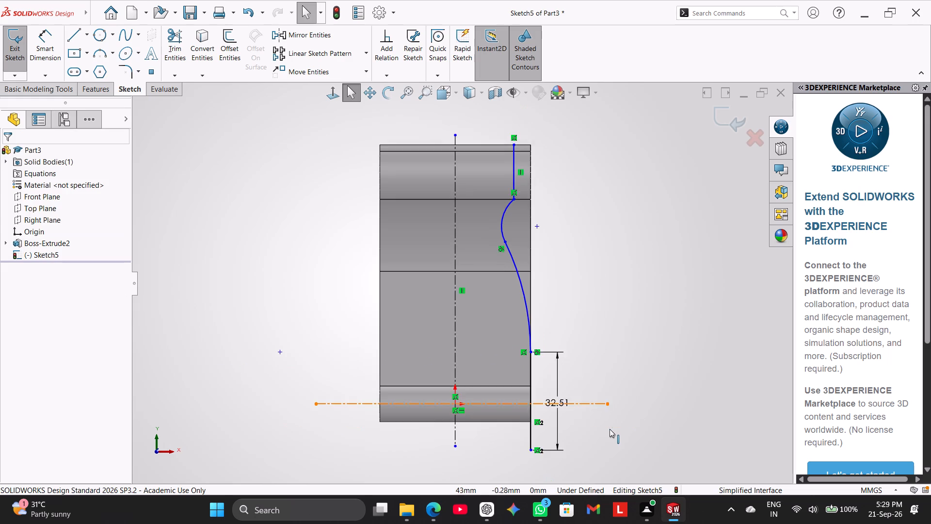
pyautogui.scroll(1, 609, 429)
pyautogui.rightClick(524, 424)
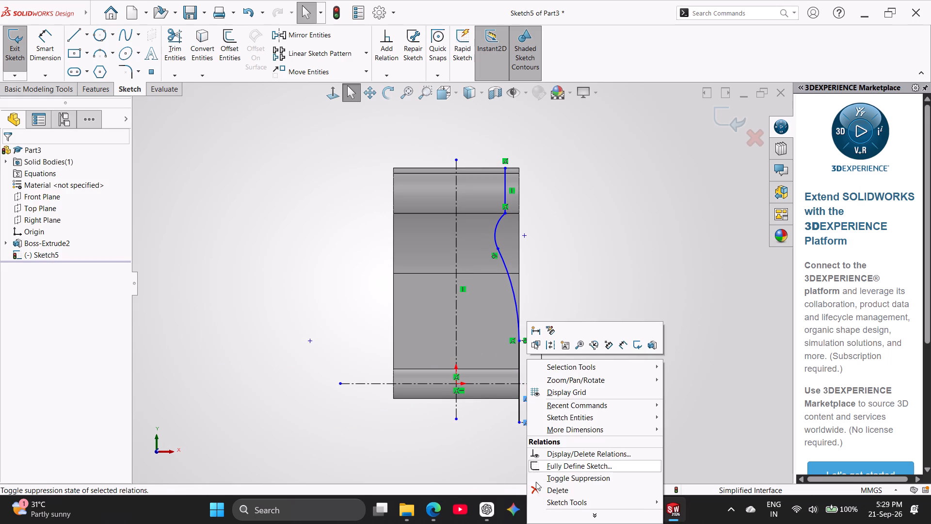
pyautogui.moveTo(540, 490); pyautogui.dragTo(535, 489)
pyautogui.moveTo(519, 421); pyautogui.dragTo(519, 404)
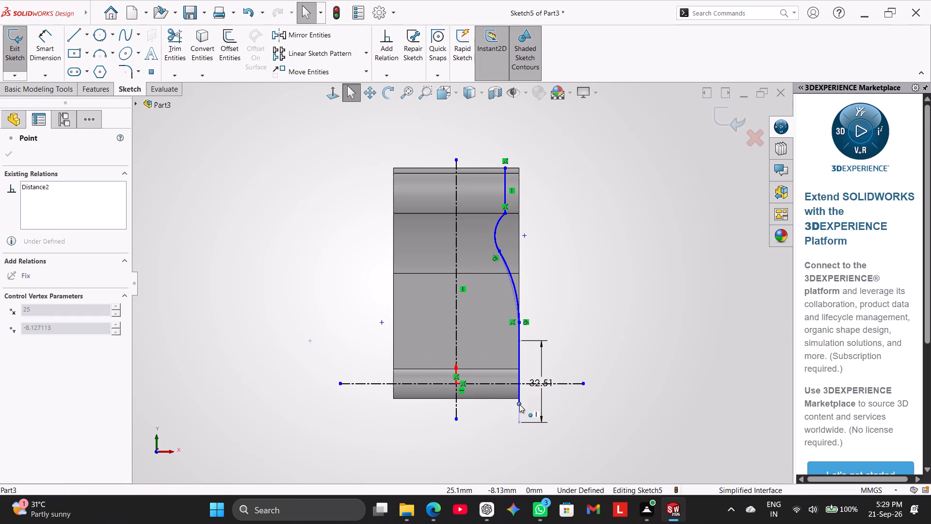
pyautogui.moveTo(519, 404); pyautogui.dragTo(519, 399)
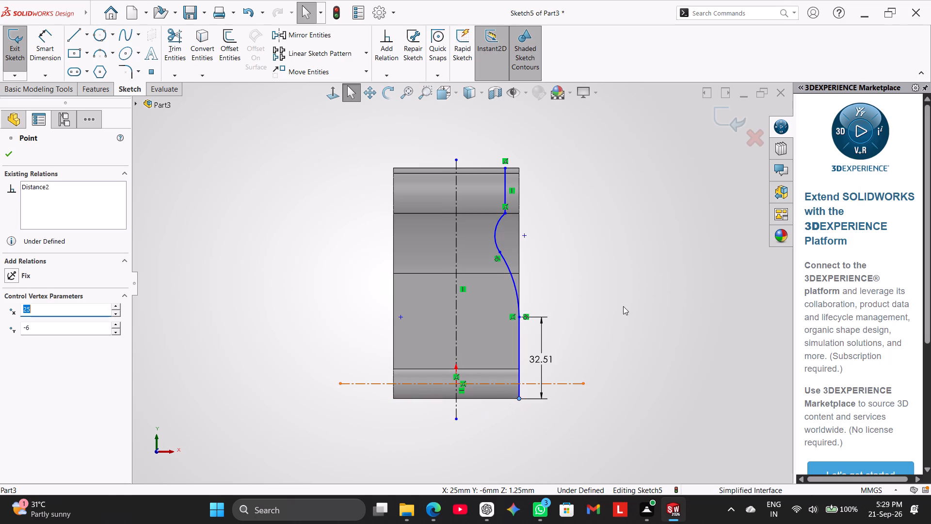
# From the side line's lower end, draw a line about 15 mm inward along the bottom edge and a vertical line about 11.9 mm up.
pyautogui.click(72, 33)
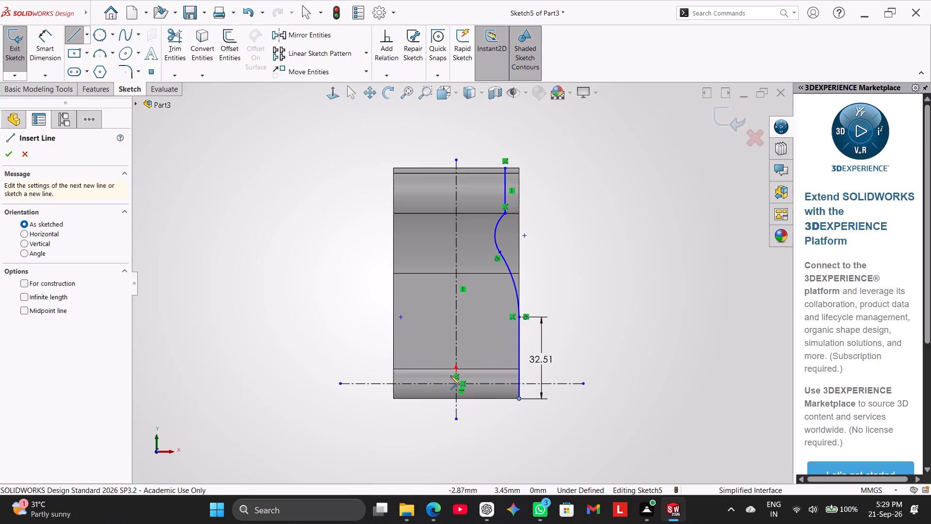
pyautogui.click(520, 399)
pyautogui.click(482, 398)
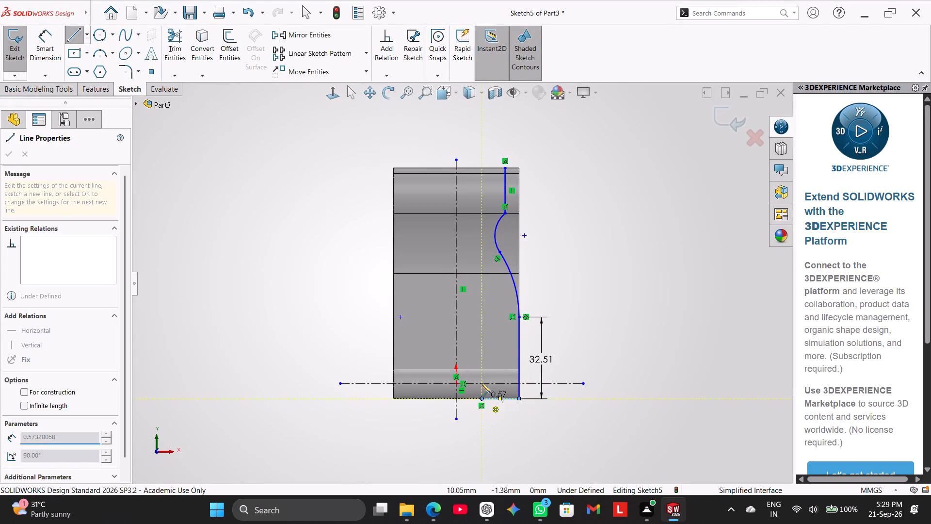
pyautogui.click(483, 369)
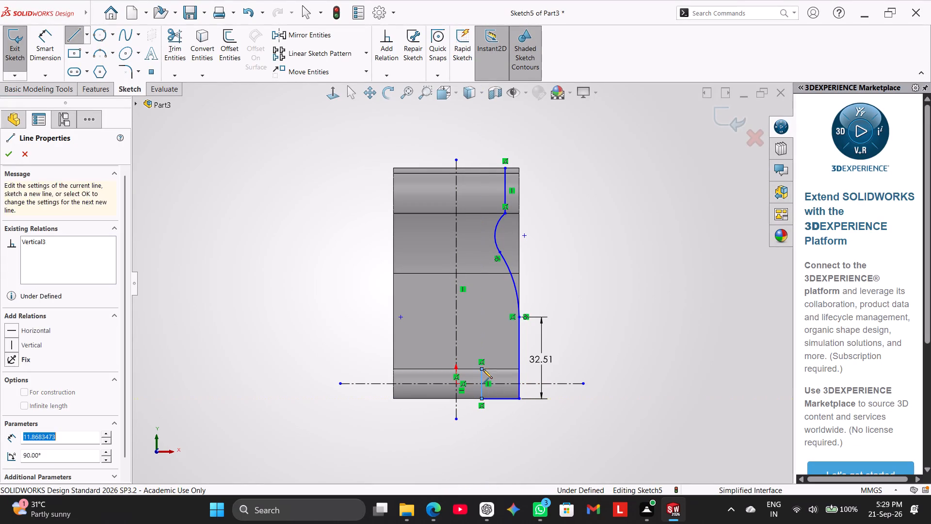
pyautogui.rightClick(610, 286)
pyautogui.click(629, 293)
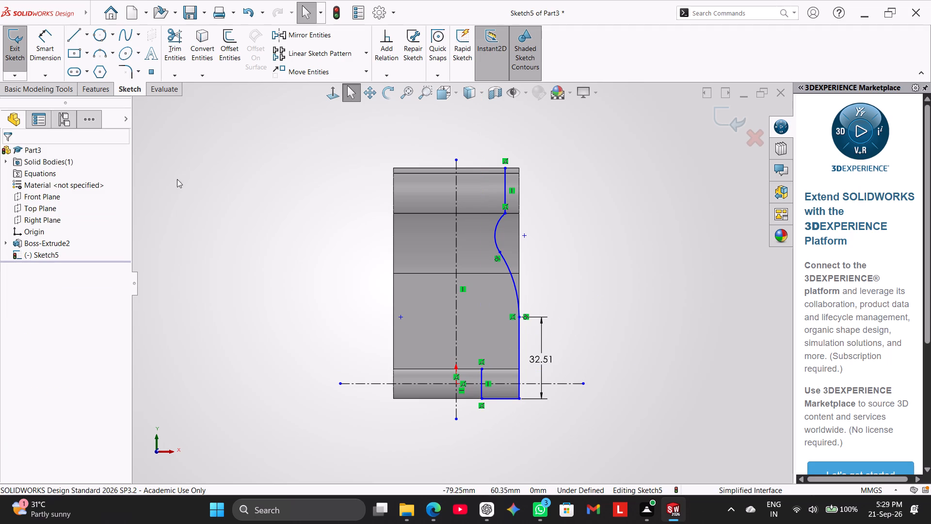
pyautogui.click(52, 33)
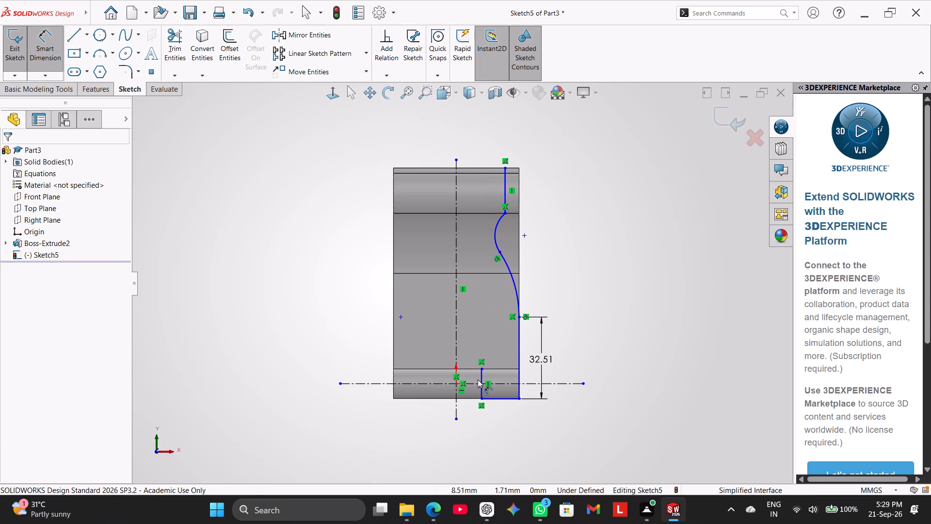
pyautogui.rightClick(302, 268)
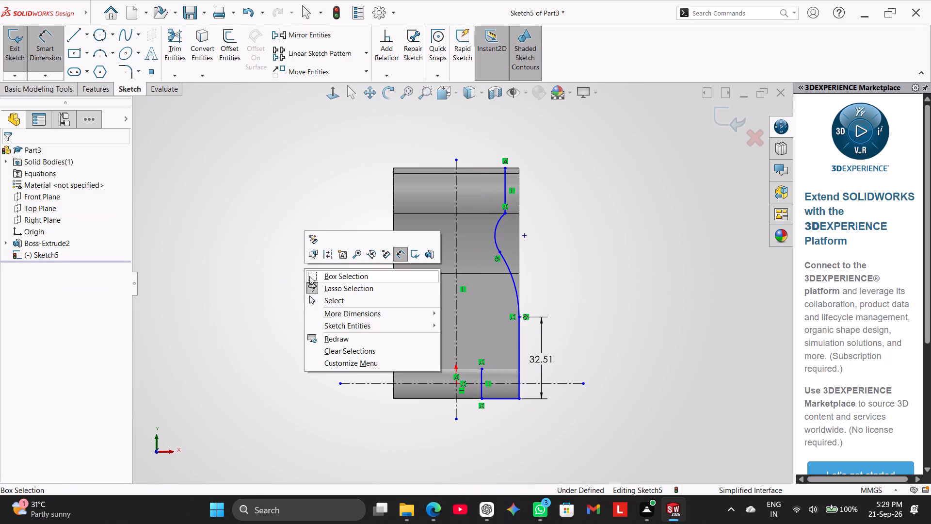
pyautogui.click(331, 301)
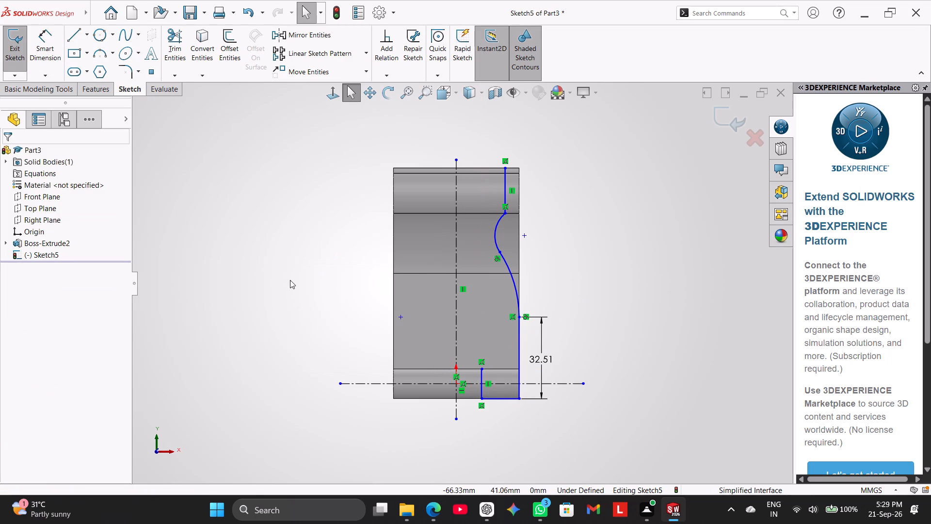
# Mirror the four profile lines and two arcs about the vertical centerline, keeping the originals.
pyautogui.click(313, 42)
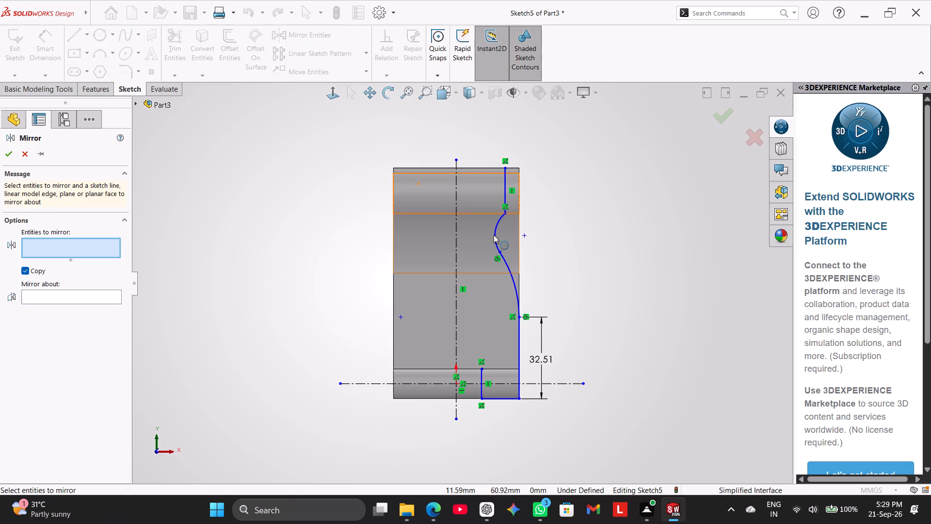
pyautogui.click(480, 374)
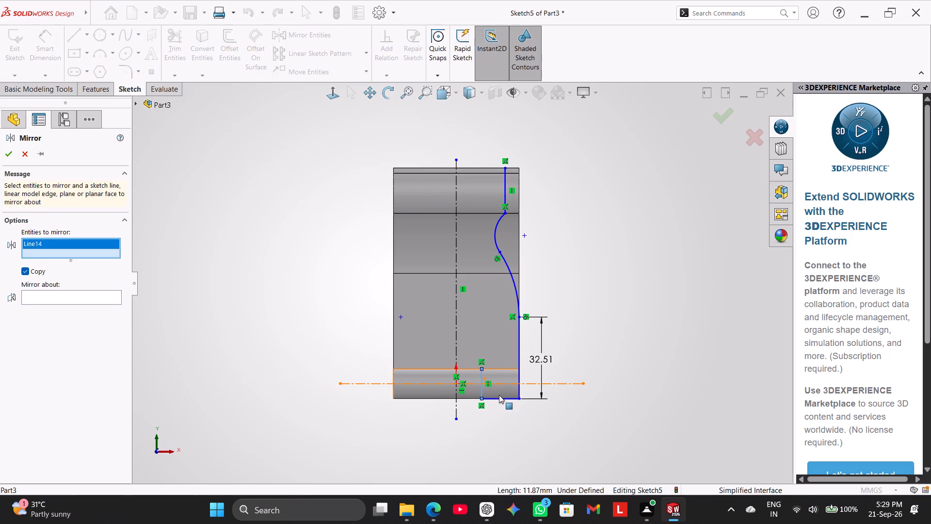
pyautogui.click(500, 396)
pyautogui.click(520, 351)
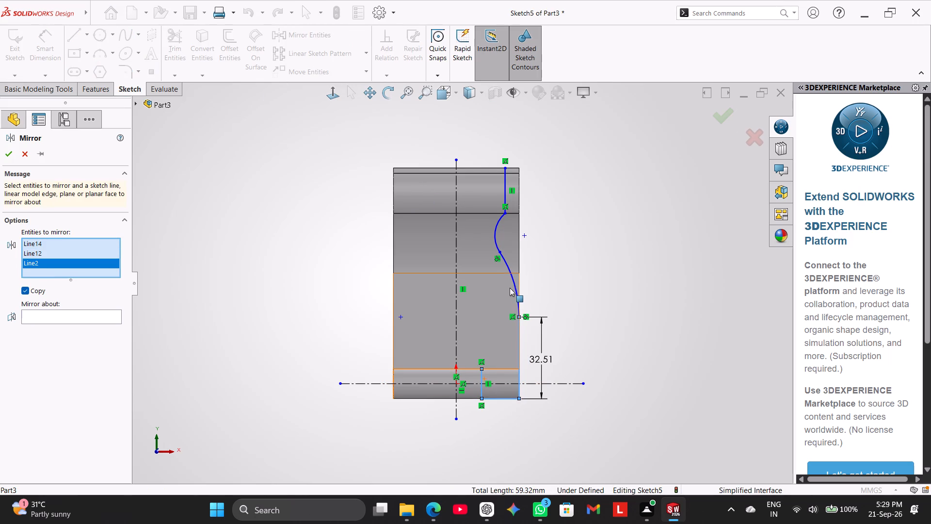
pyautogui.click(512, 284)
pyautogui.click(496, 236)
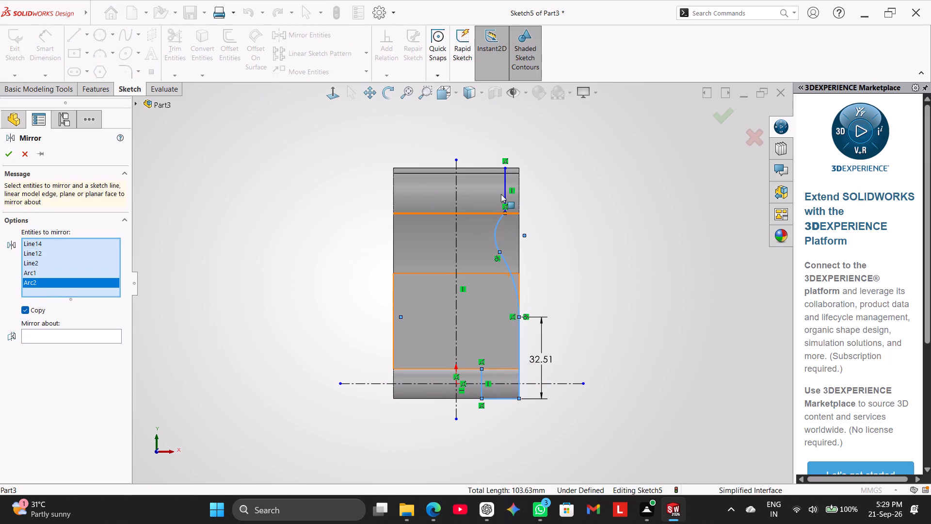
pyautogui.click(506, 192)
pyautogui.click(48, 347)
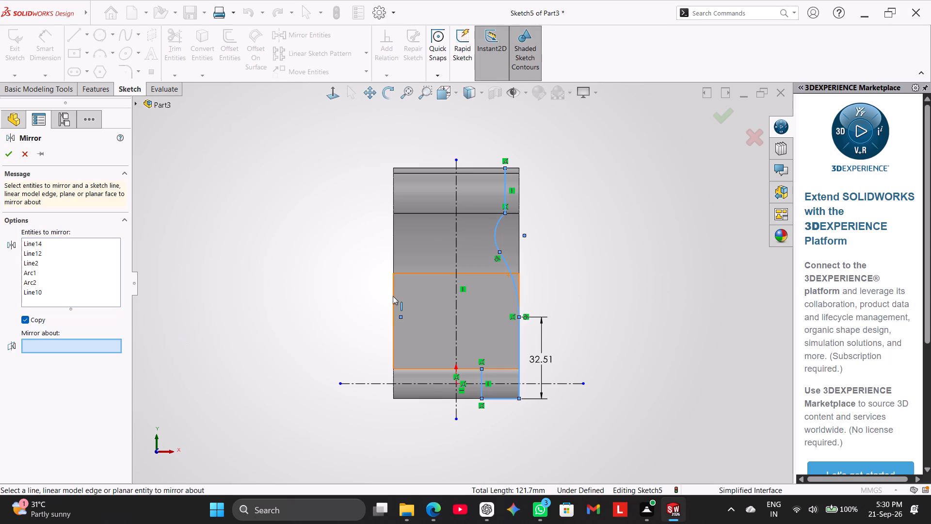
pyautogui.click(456, 334)
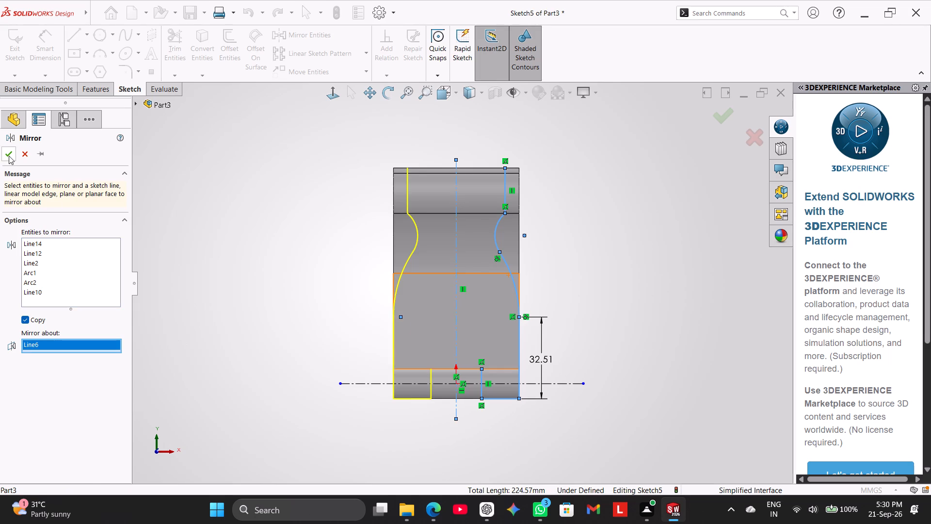
pyautogui.click(9, 156)
pyautogui.rightClick(201, 236)
pyautogui.click(157, 176)
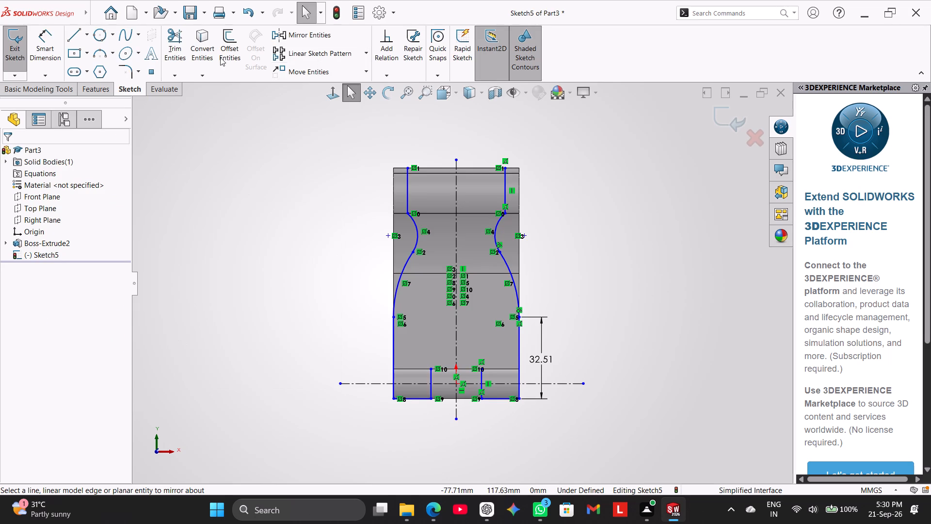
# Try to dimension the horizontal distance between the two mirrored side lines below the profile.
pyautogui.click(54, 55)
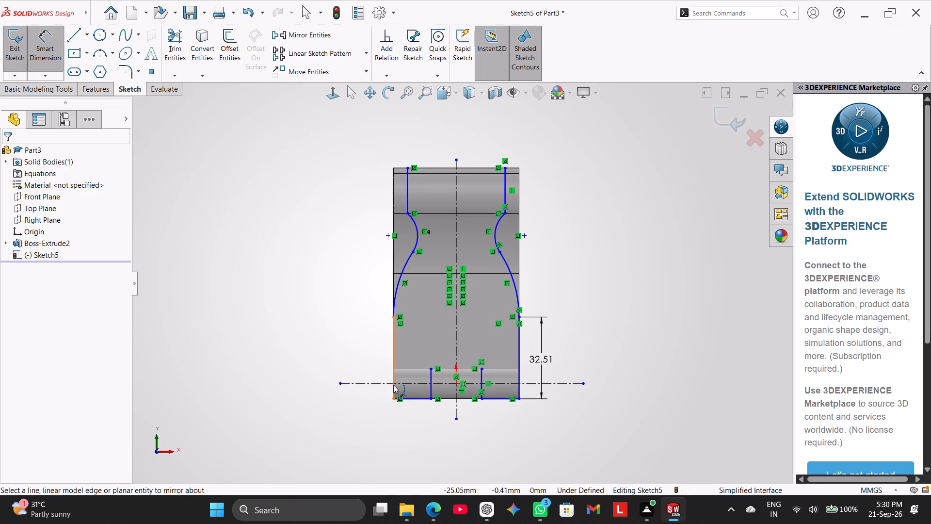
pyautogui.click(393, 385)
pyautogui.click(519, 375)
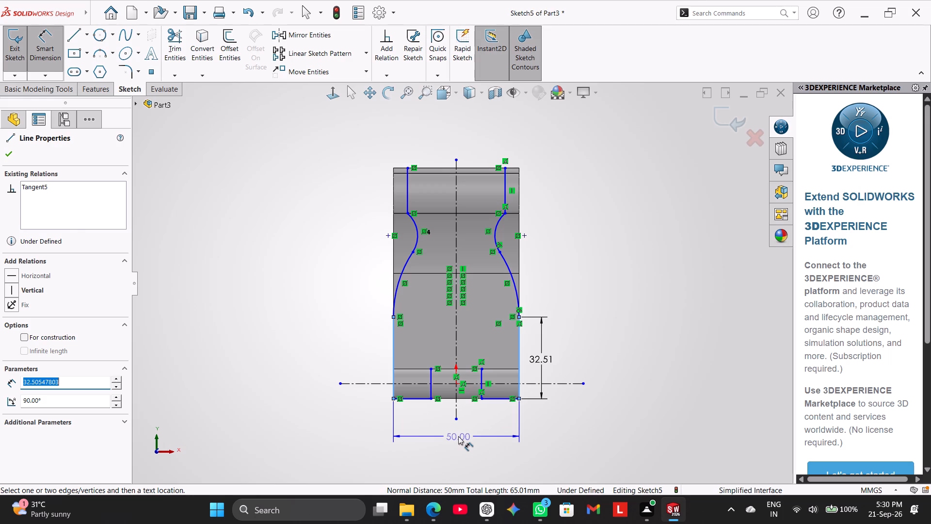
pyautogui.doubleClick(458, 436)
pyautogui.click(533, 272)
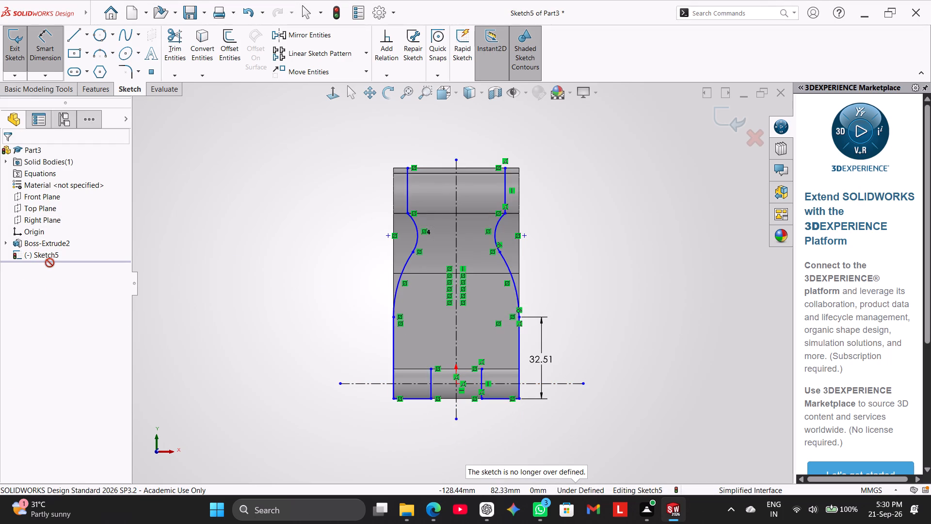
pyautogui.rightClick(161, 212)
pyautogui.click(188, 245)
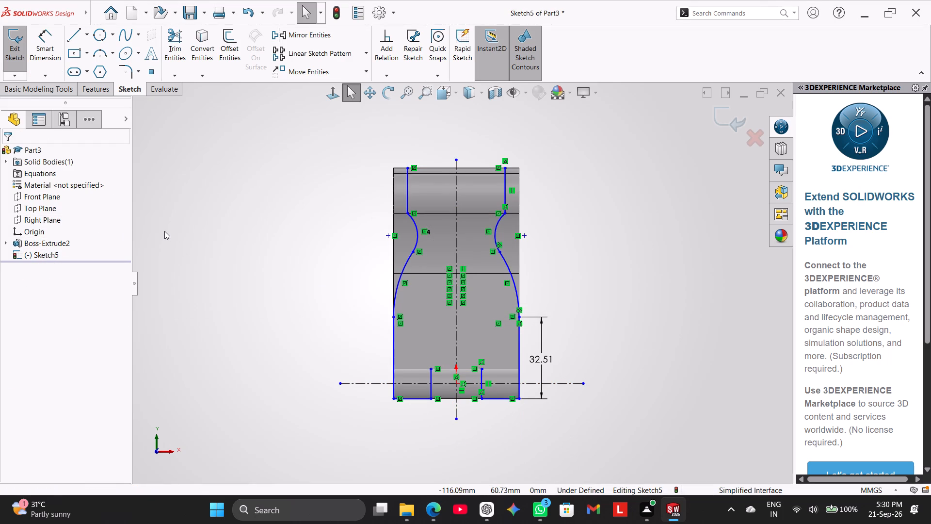
# Exit the sketch and change Boss-Extrude2's mid-plane depth to 70 mm.
pyautogui.rightClick(63, 240)
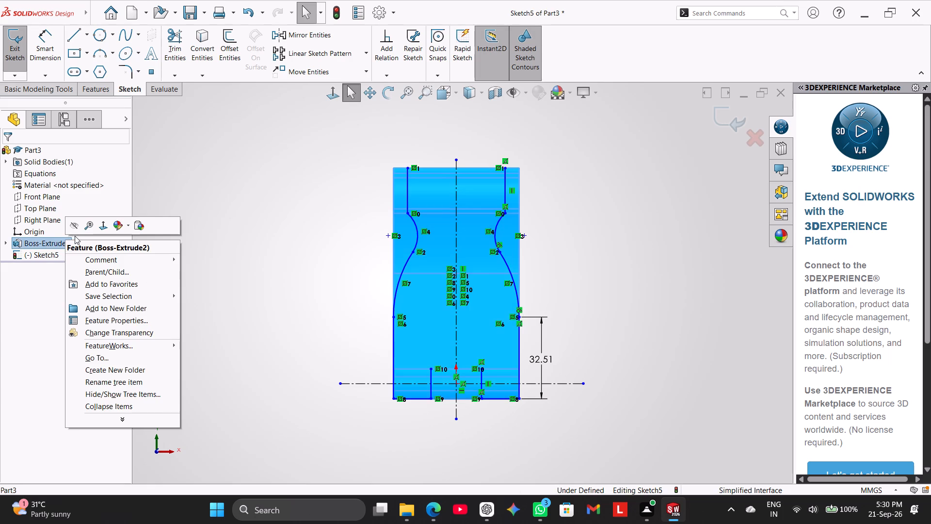
pyautogui.click(15, 52)
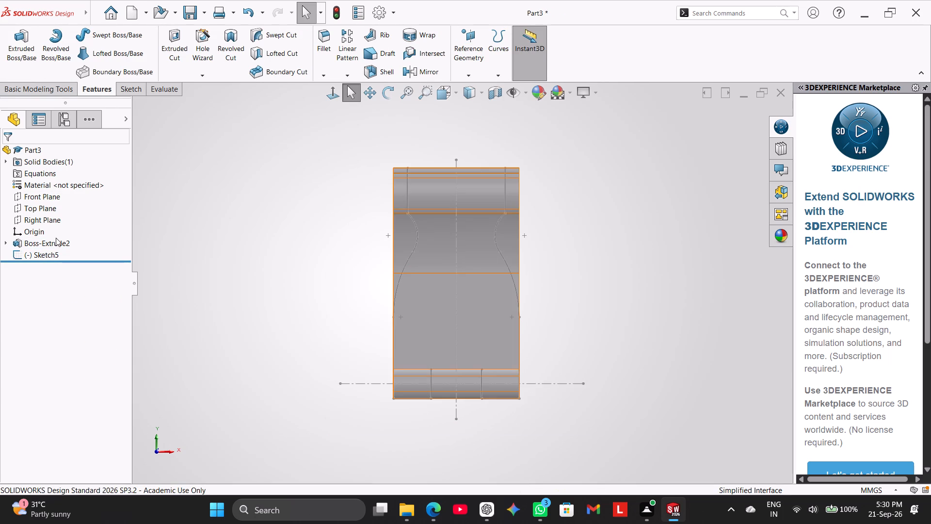
pyautogui.rightClick(56, 239)
pyautogui.click(64, 212)
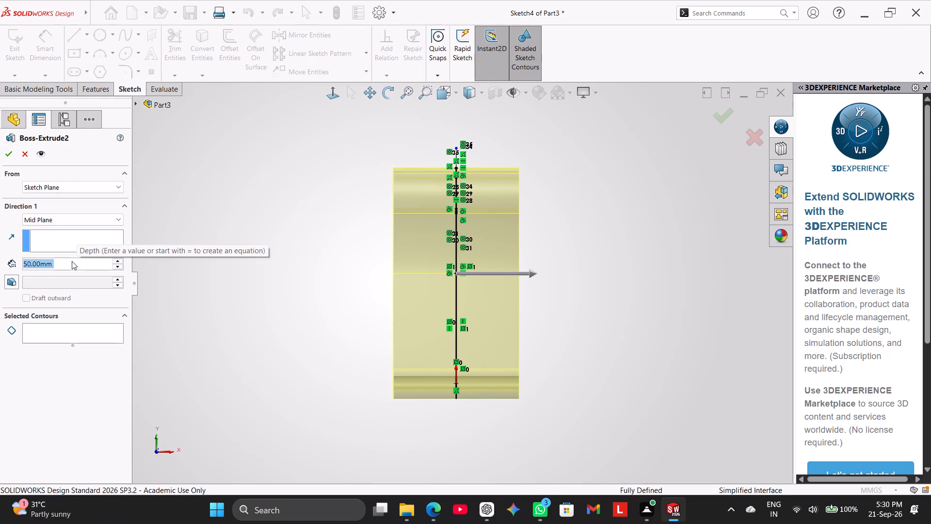
pyautogui.write('70')
pyautogui.press('Return')
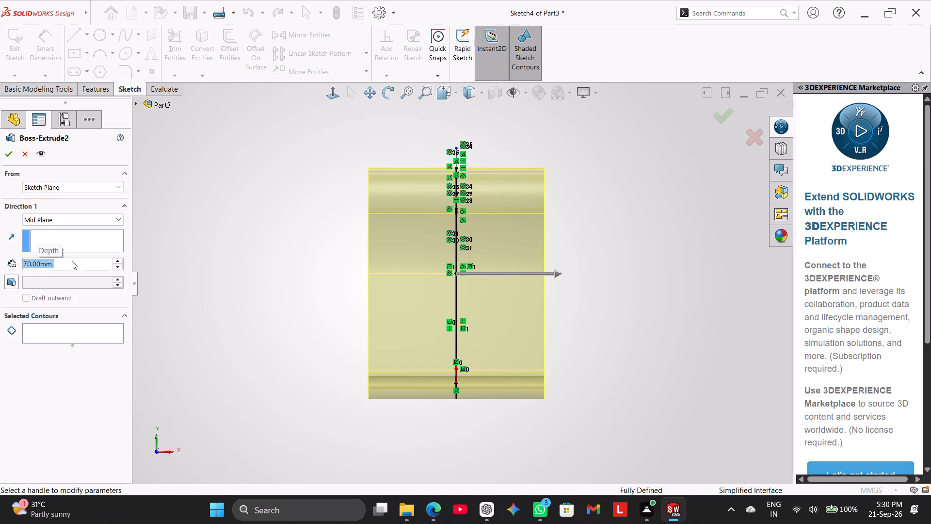
pyautogui.click(3, 161)
pyautogui.click(8, 156)
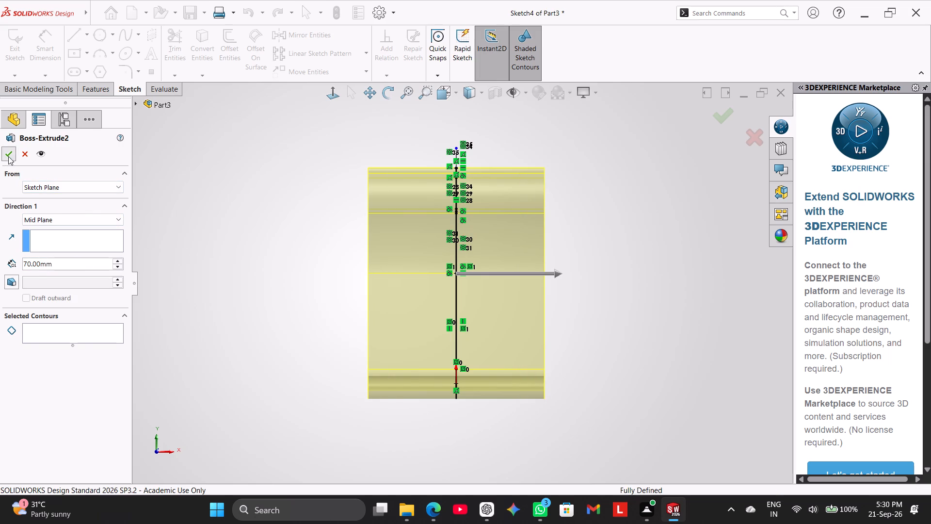
pyautogui.rightClick(170, 246)
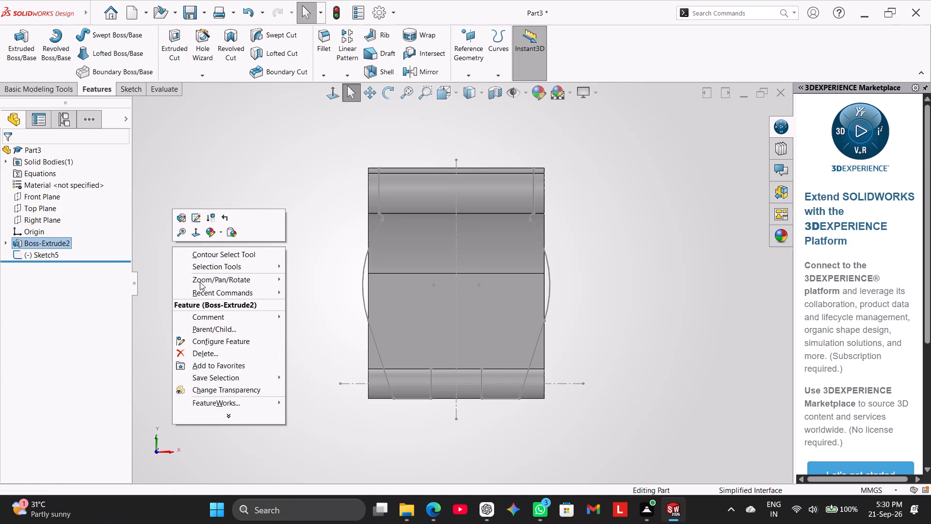
pyautogui.click(151, 287)
# Reopen Sketch5 for editing on the widened body.
pyautogui.rightClick(41, 251)
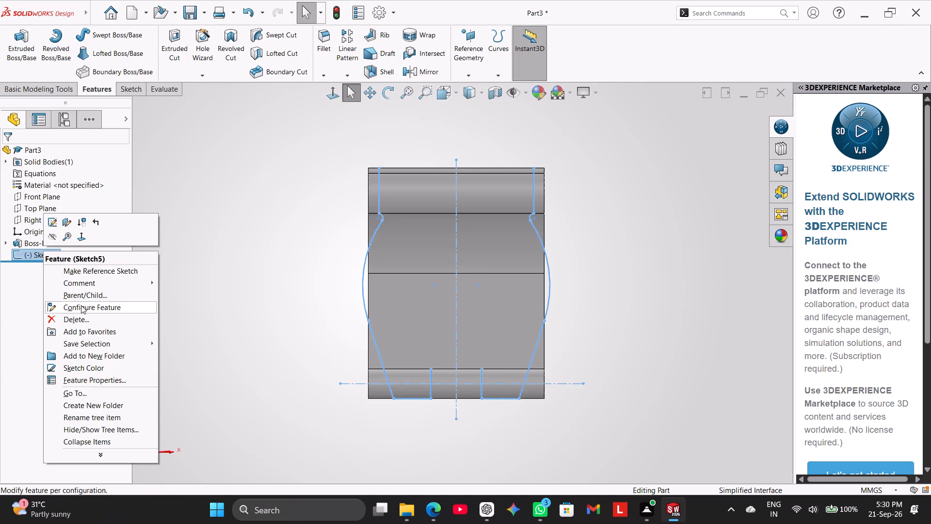
pyautogui.click(48, 224)
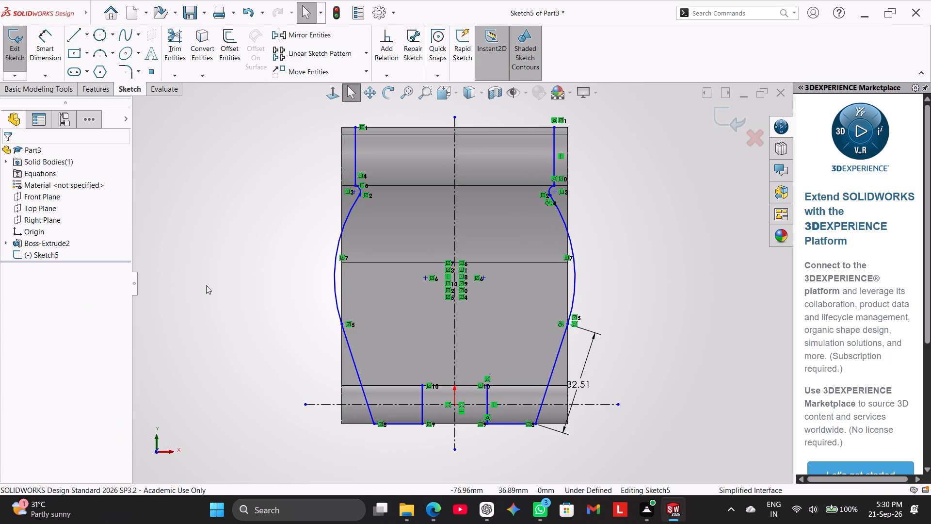
pyautogui.doubleClick(206, 285)
pyautogui.rightClick(209, 287)
pyautogui.click(185, 278)
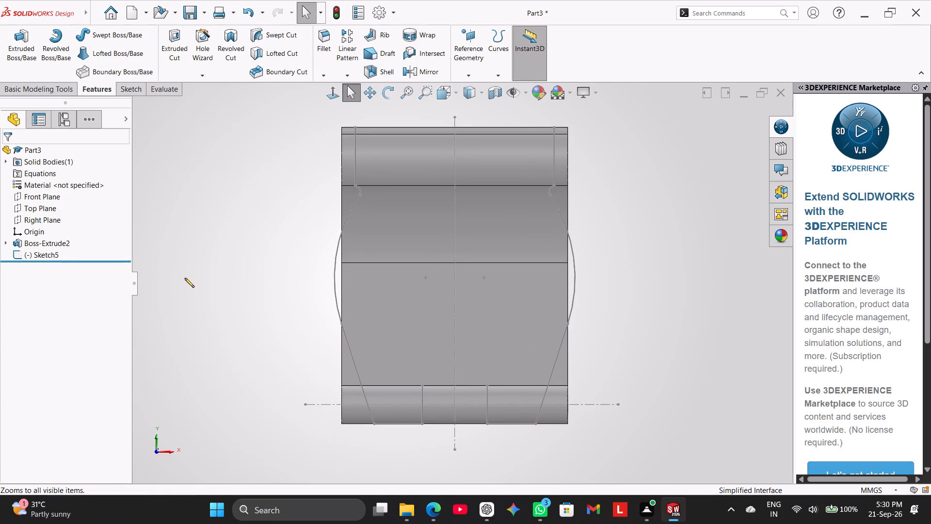
pyautogui.doubleClick(336, 291)
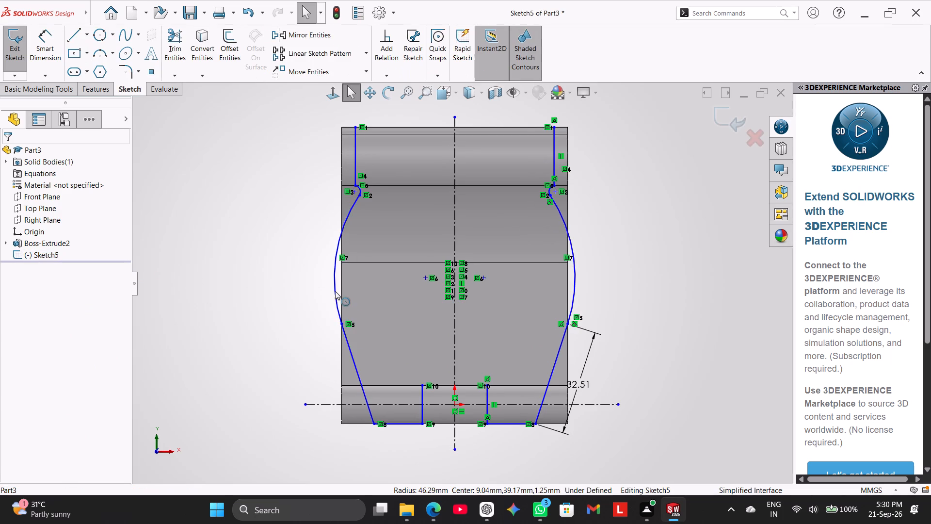
pyautogui.rightClick(633, 215)
pyautogui.click(625, 259)
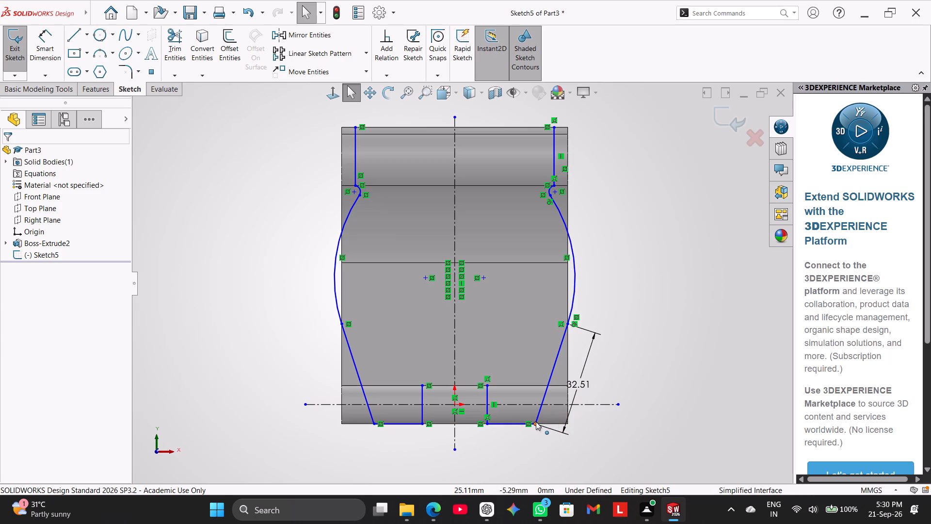
# Move the profile's lower outer corner onto the body's bottom corner at X 35, Y -6 mm.
pyautogui.moveTo(536, 422); pyautogui.dragTo(568, 423)
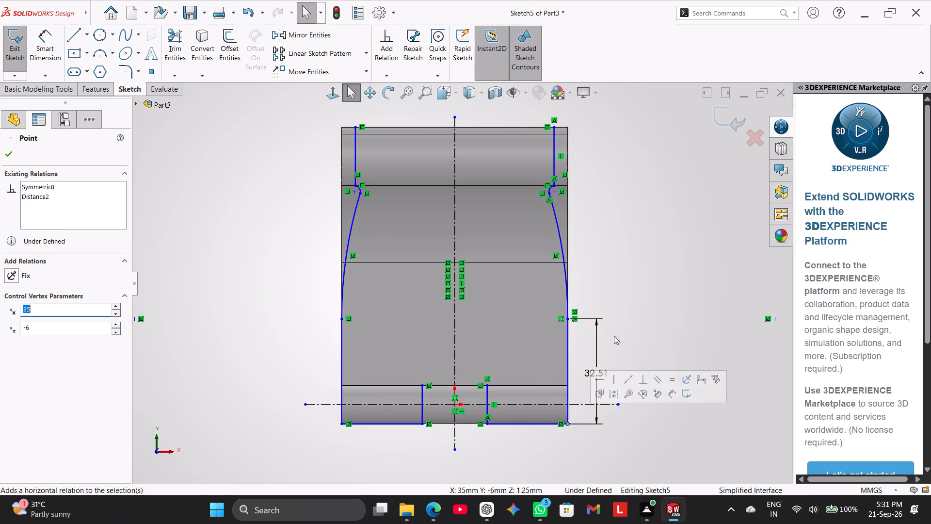
pyautogui.rightClick(641, 275)
pyautogui.click(620, 278)
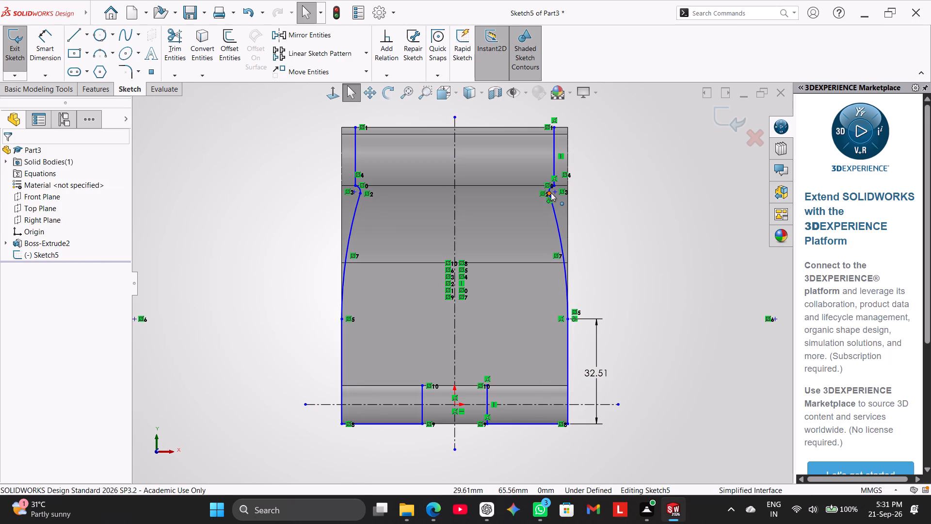
# Move the junction of the two right-hand side arcs down to about X 30.75, Y 48 mm.
pyautogui.moveTo(550, 193); pyautogui.dragTo(553, 249)
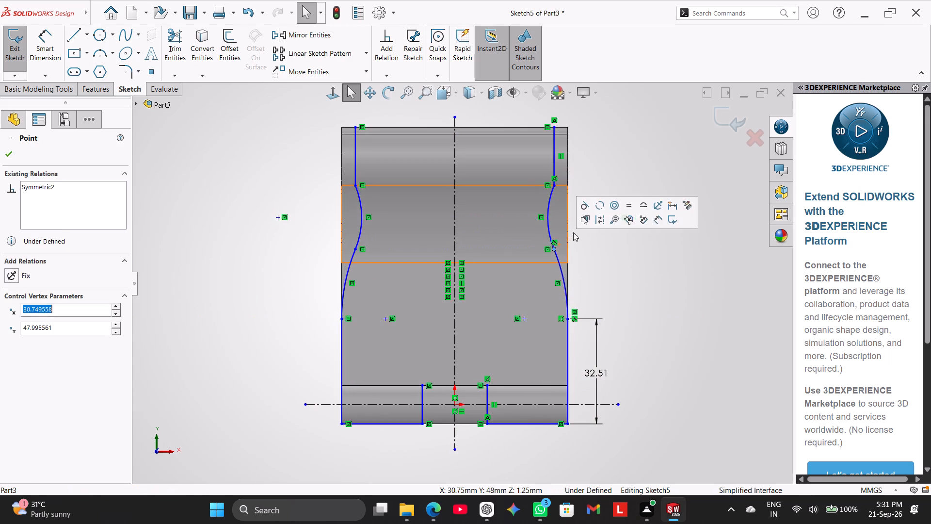
pyautogui.click(596, 278)
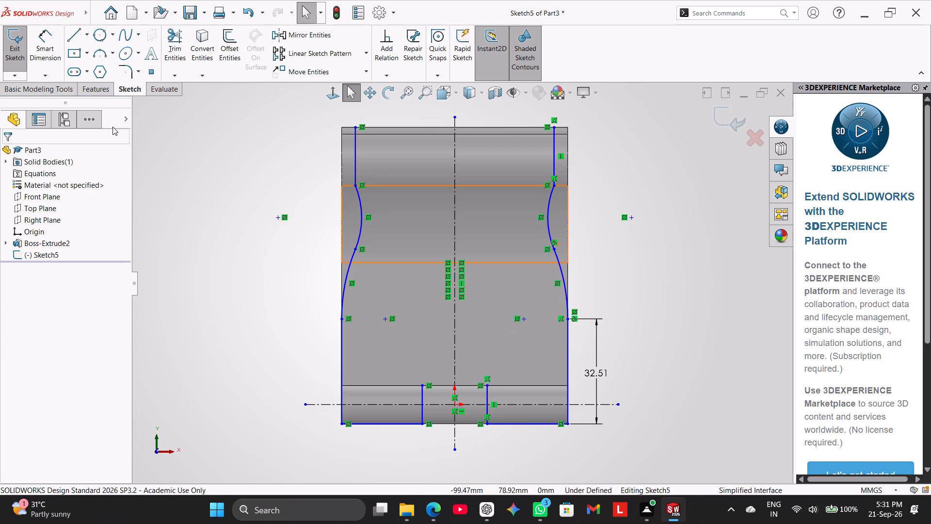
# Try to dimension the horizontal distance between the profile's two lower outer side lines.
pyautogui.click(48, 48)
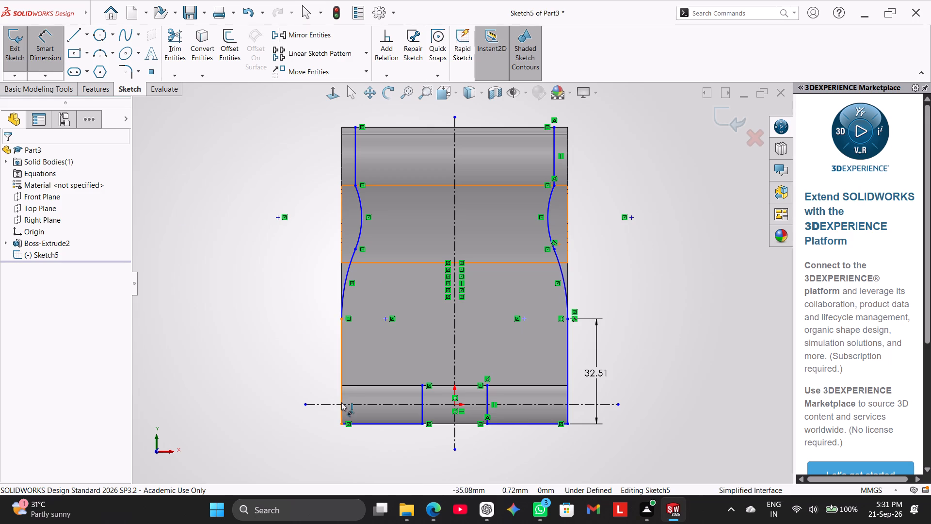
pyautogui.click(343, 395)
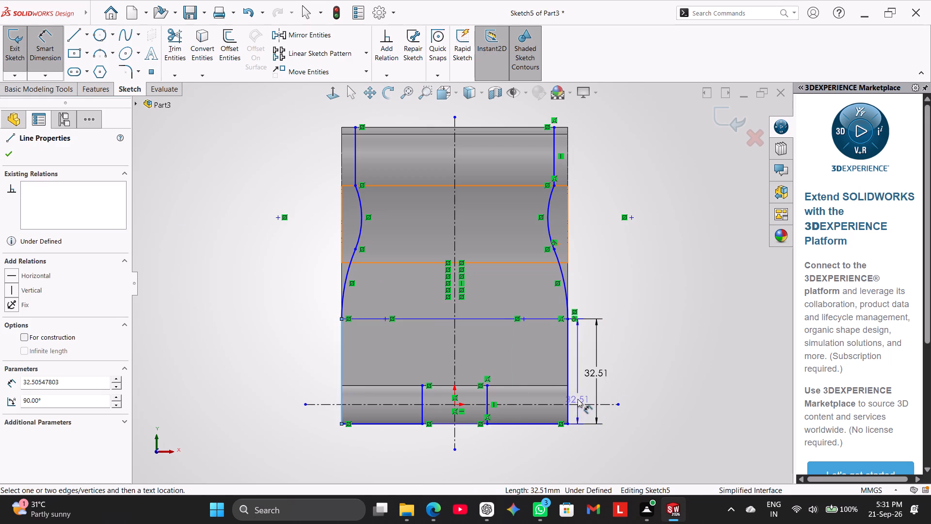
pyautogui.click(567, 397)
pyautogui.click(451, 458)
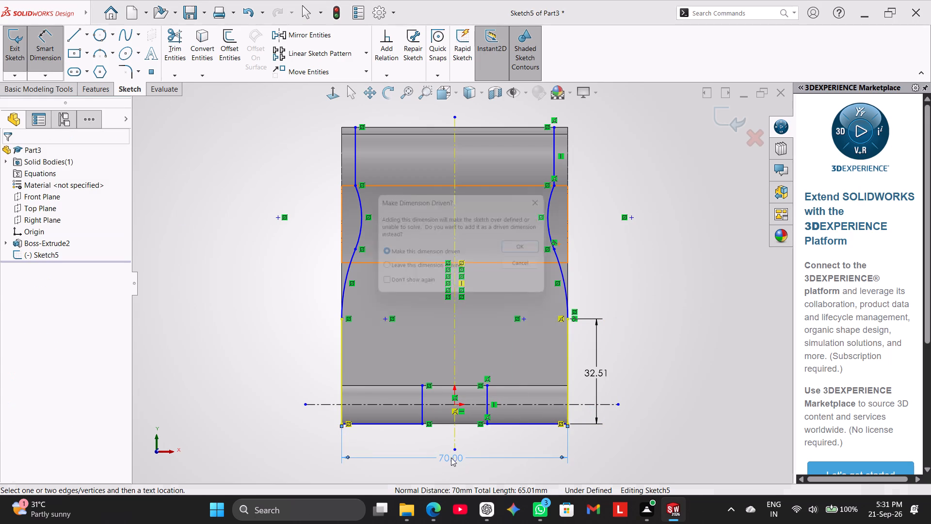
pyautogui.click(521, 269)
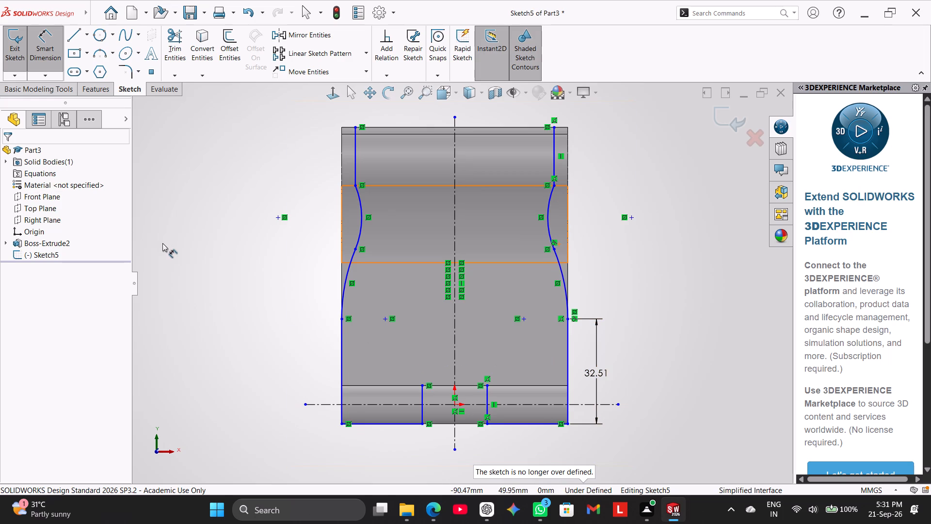
# Add a driven length dimension to the right-hand vertical line of the bottom notch.
pyautogui.click(486, 395)
pyautogui.click(475, 415)
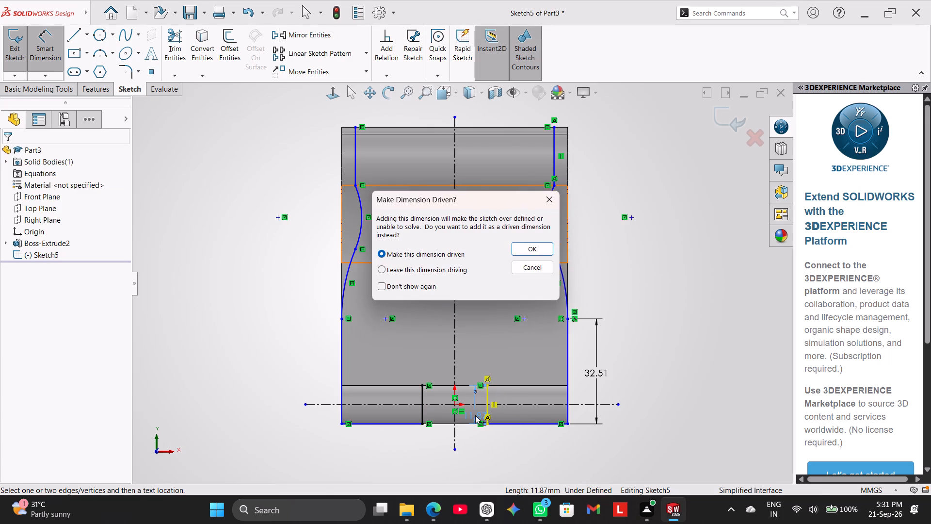
pyautogui.rightClick(531, 273)
pyautogui.click(550, 247)
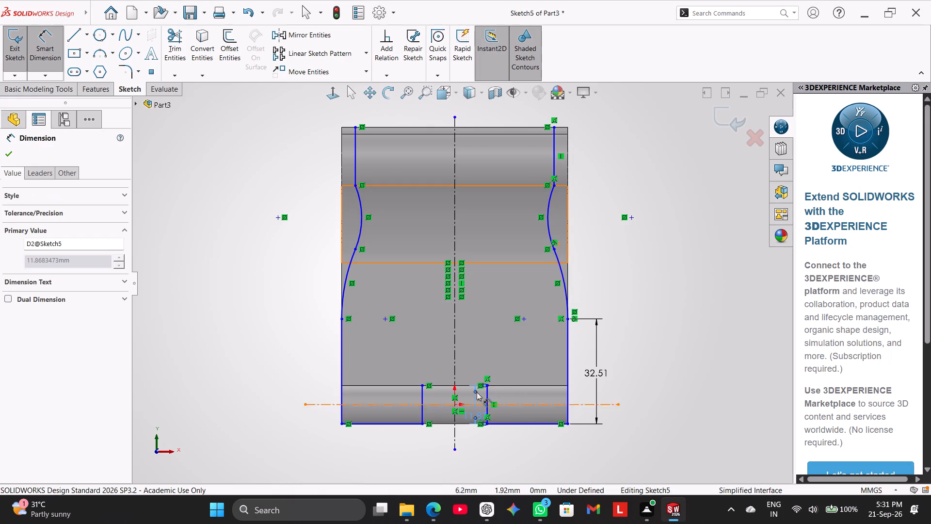
pyautogui.rightClick(487, 377)
pyautogui.rightClick(672, 330)
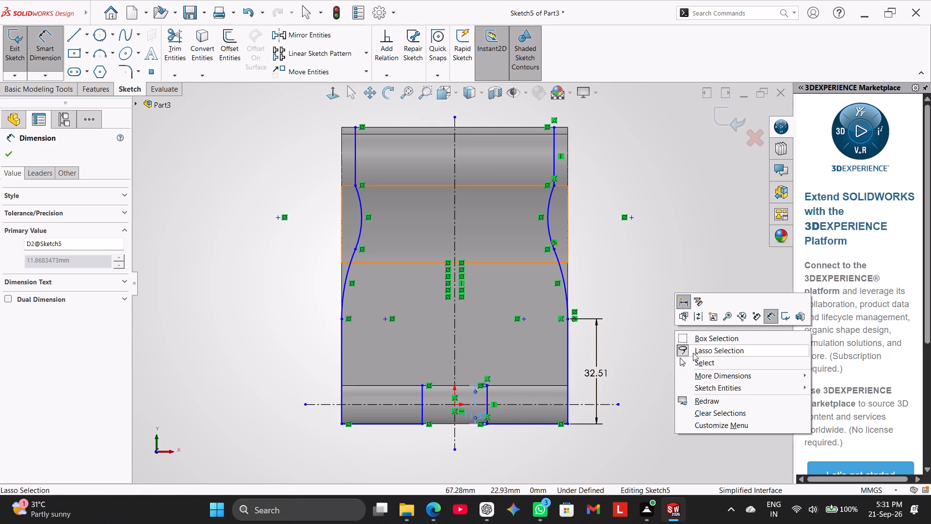
pyautogui.click(697, 361)
# Delete the relation on the top endpoint of the notch's right-hand line and raise that endpoint to about Y 12 mm.
pyautogui.rightClick(488, 376)
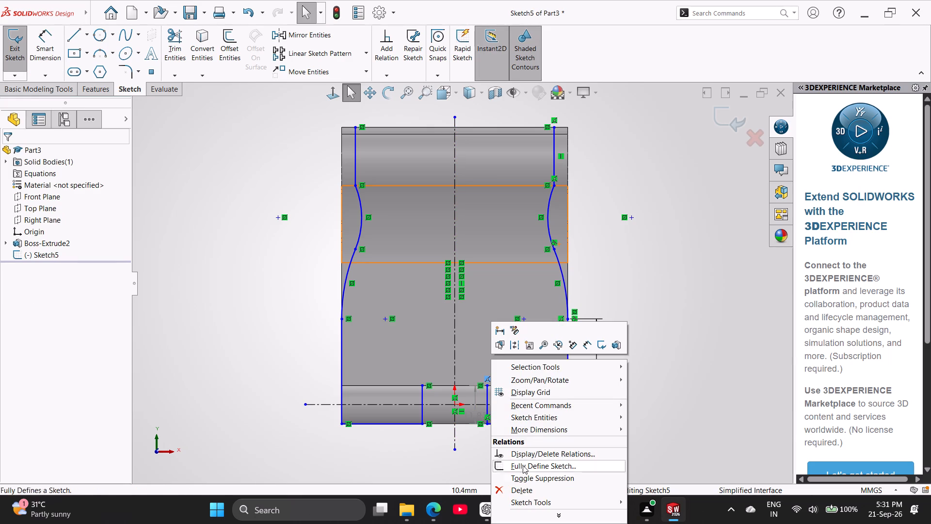
pyautogui.click(519, 490)
pyautogui.moveTo(487, 384); pyautogui.dragTo(487, 381)
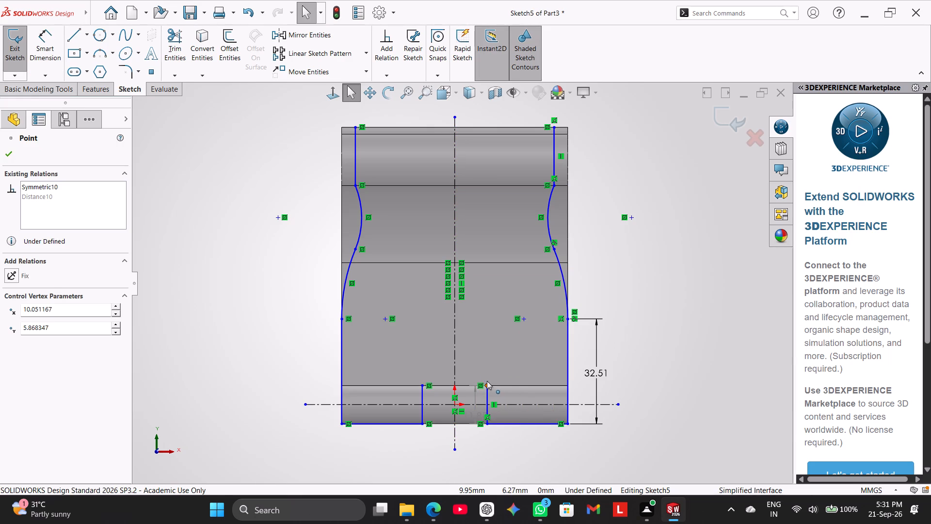
pyautogui.moveTo(487, 381); pyautogui.dragTo(488, 365)
# Dimension the notch's right-hand vertical line to a length of 15 mm.
pyautogui.moveTo(44, 42); pyautogui.dragTo(53, 53)
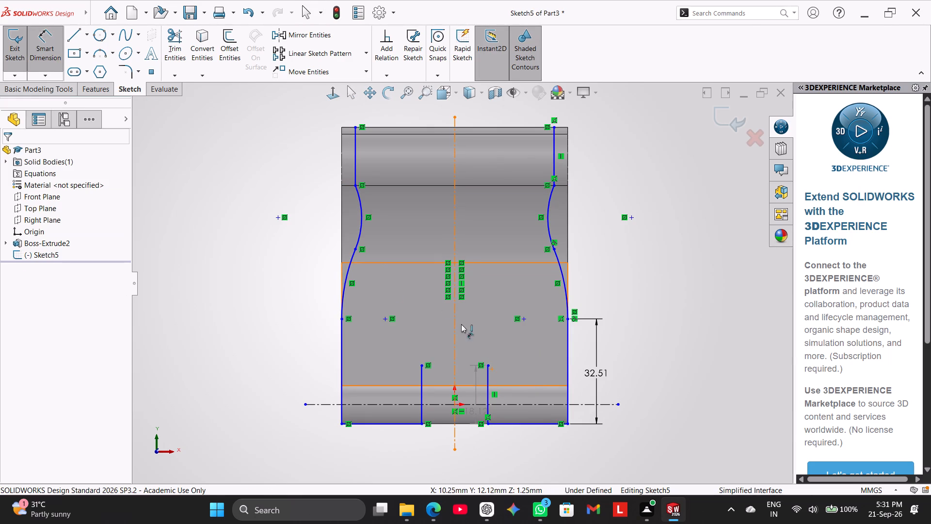
pyautogui.click(485, 382)
pyautogui.click(523, 388)
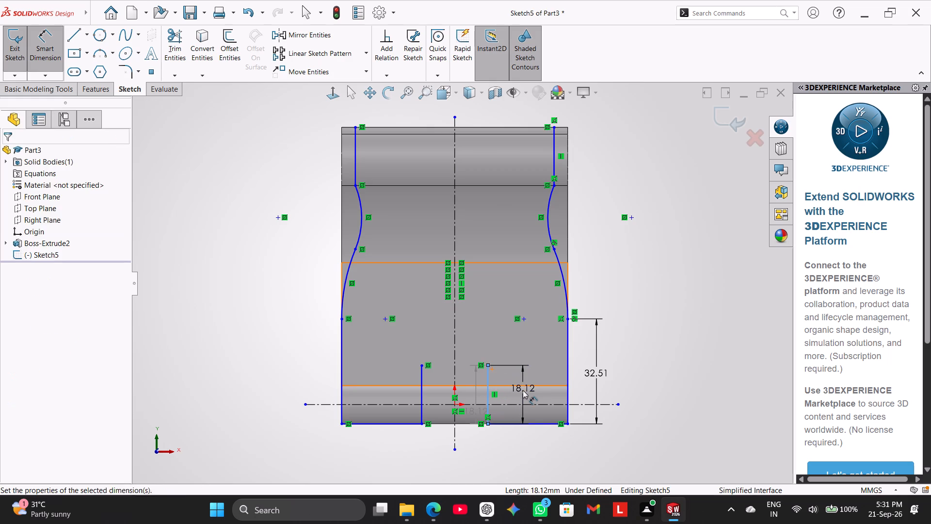
pyautogui.write('15')
pyautogui.press('Return')
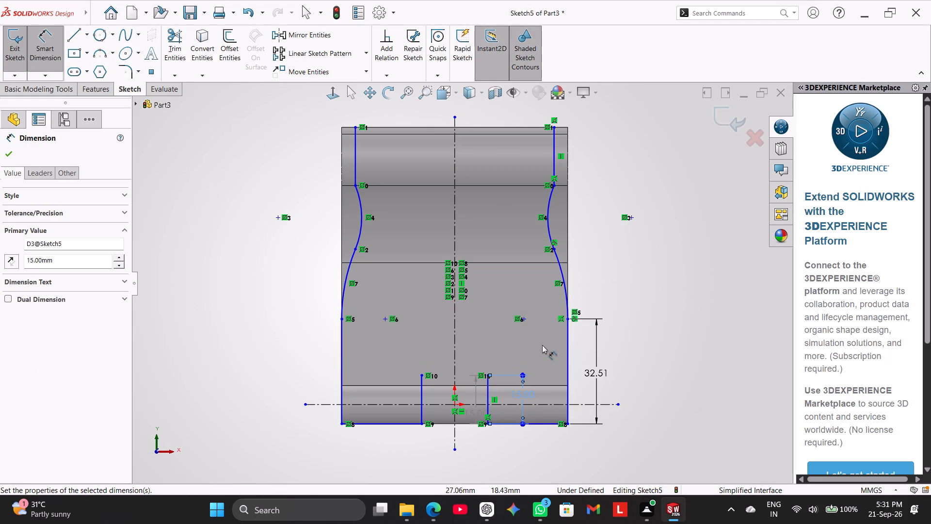
pyautogui.rightClick(655, 307)
pyautogui.click(696, 342)
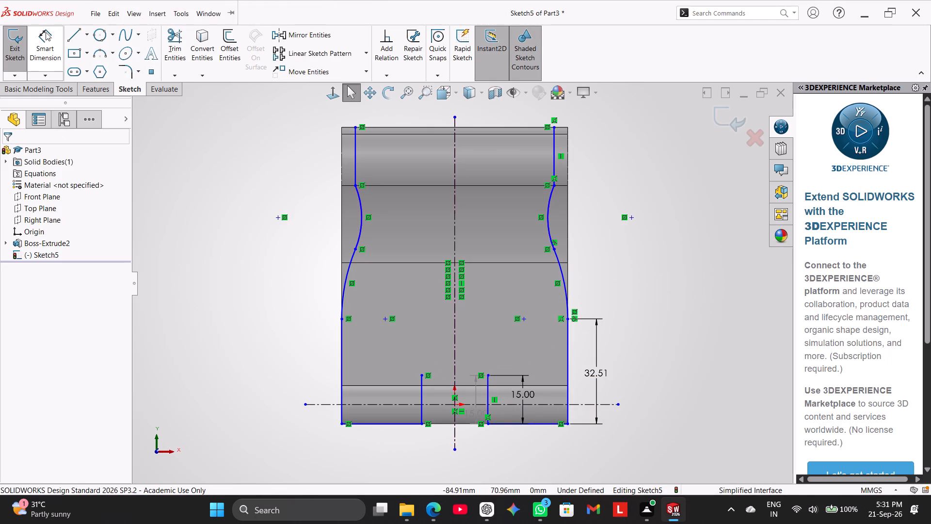
# Close the top of the notch with a horizontal line joining its two vertical lines.
pyautogui.click(70, 34)
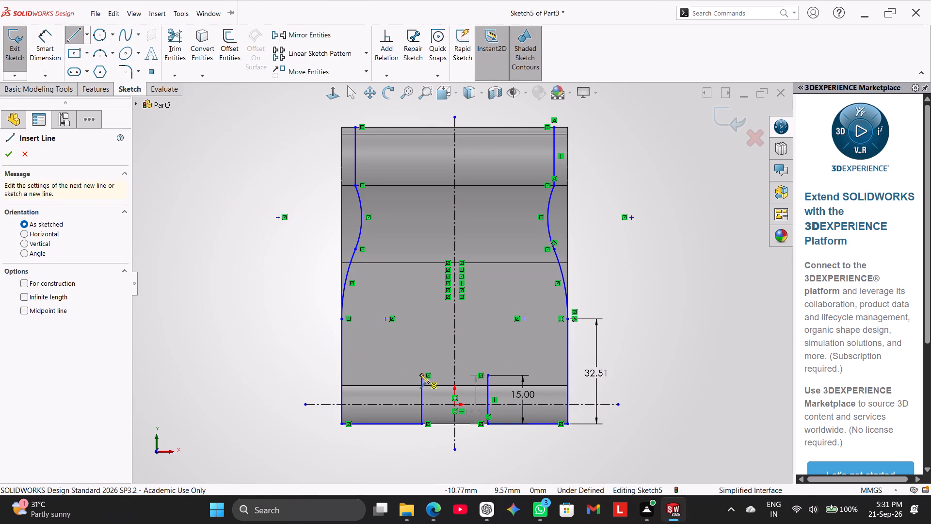
pyautogui.click(420, 374)
pyautogui.click(486, 376)
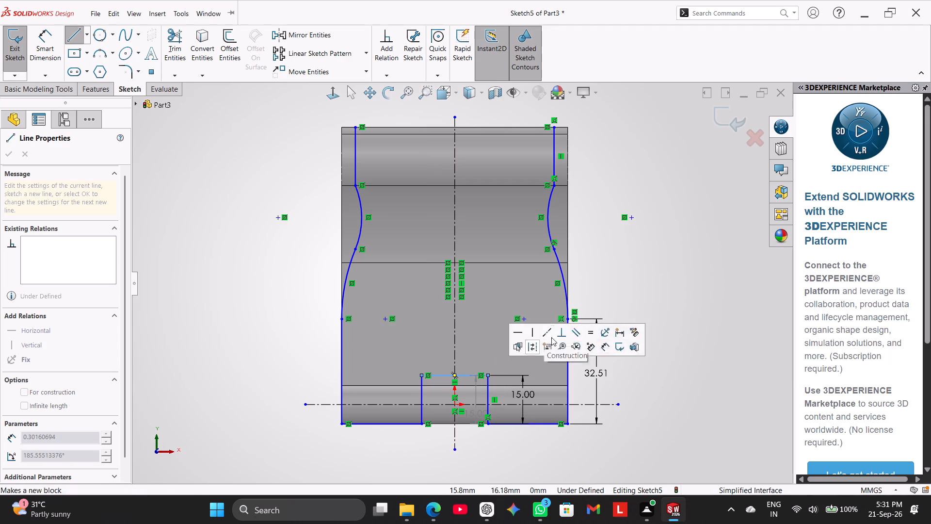
pyautogui.rightClick(647, 246)
pyautogui.click(663, 256)
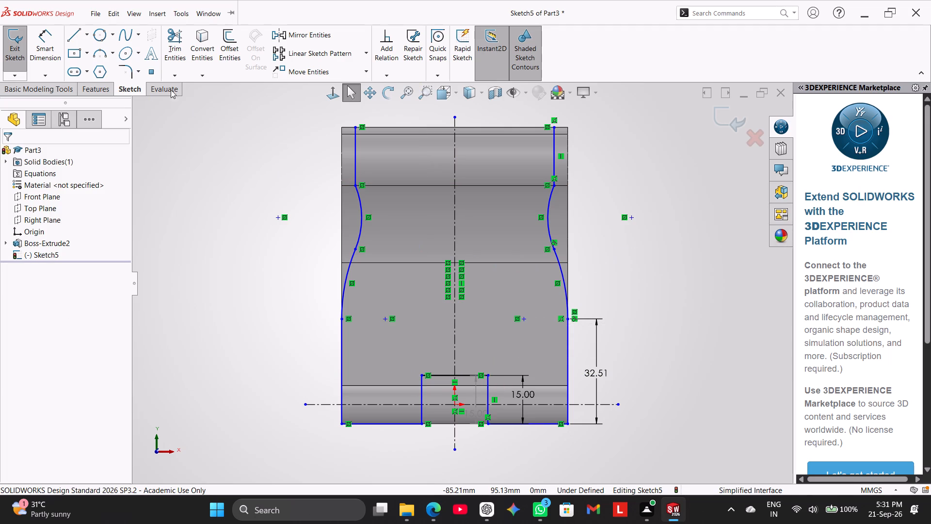
# Draw a horizontal line about 61.5 mm long closing the top of the profile between the two upper side lines.
pyautogui.click(76, 38)
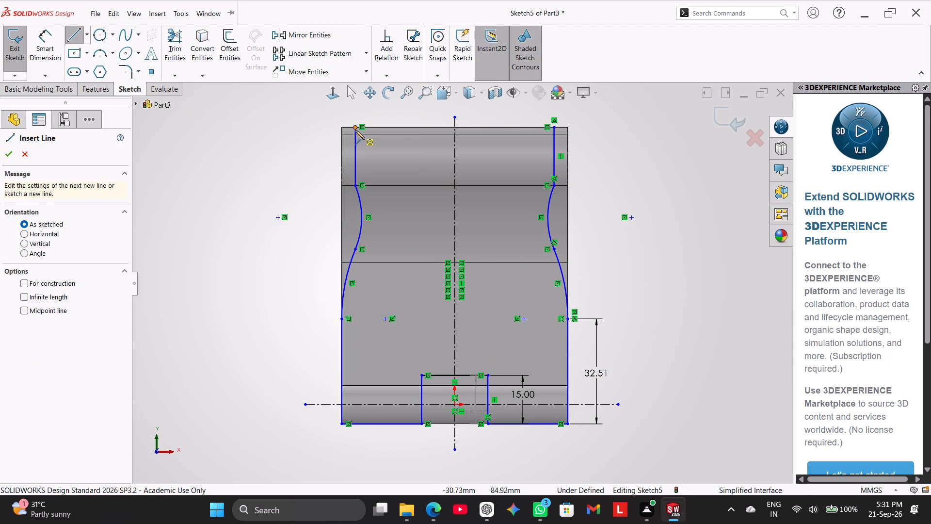
pyautogui.click(355, 127)
pyautogui.click(554, 130)
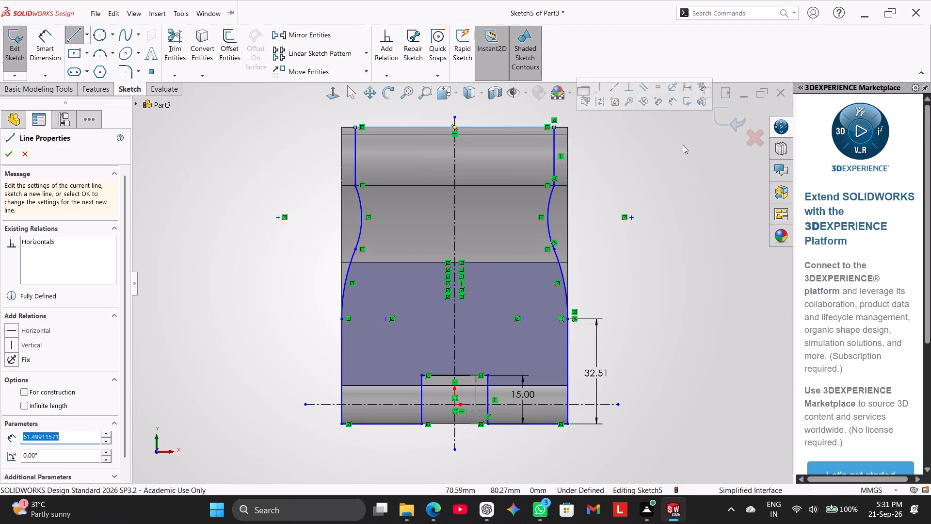
pyautogui.rightClick(683, 145)
pyautogui.click(700, 152)
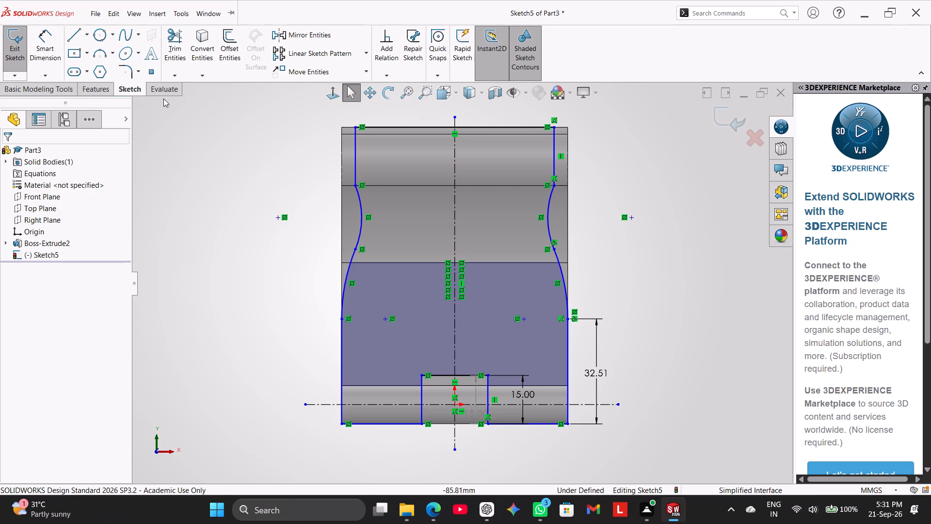
# Dimension the profile's top line, try a width of 40 mm, and undo that value change.
pyautogui.moveTo(44, 42); pyautogui.dragTo(51, 47)
pyautogui.scroll(2, 428, 201)
pyautogui.click(469, 172)
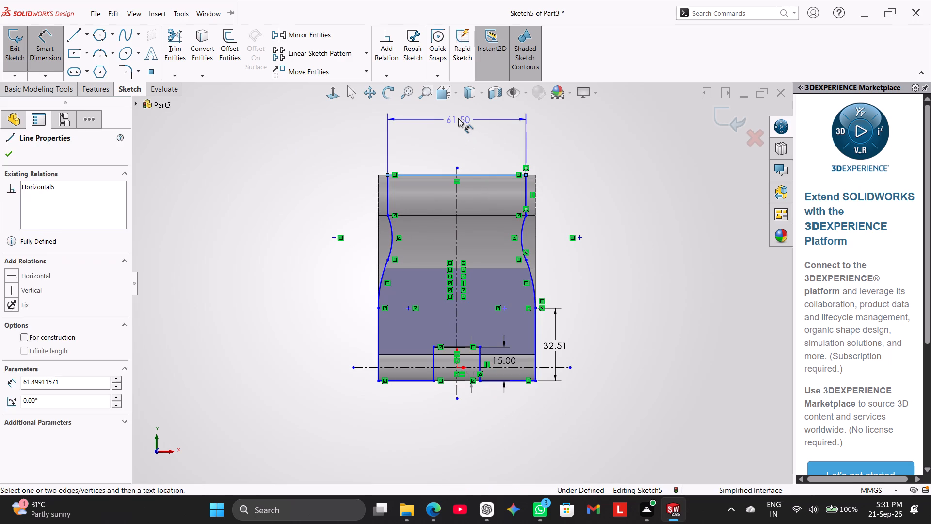
pyautogui.click(459, 119)
pyautogui.write('40')
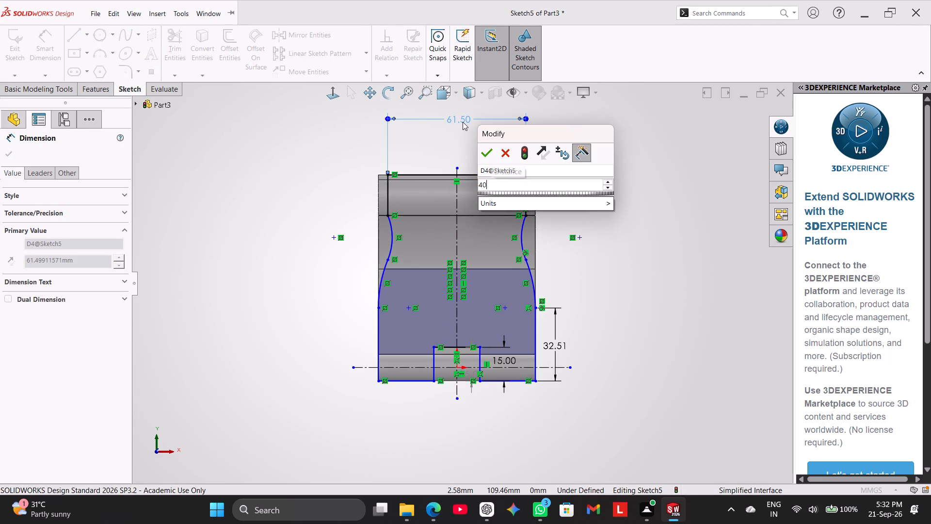
pyautogui.press('Return')
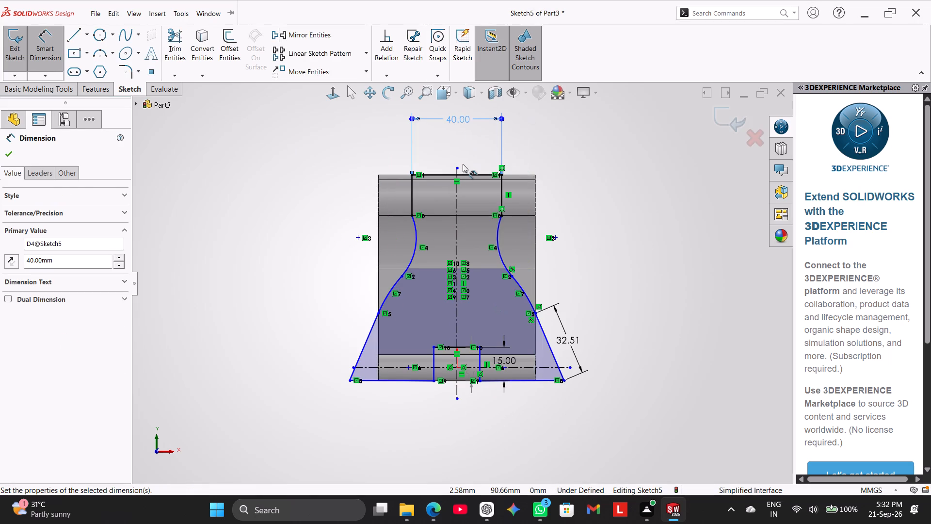
pyautogui.hotkey('ctrl', 'z')
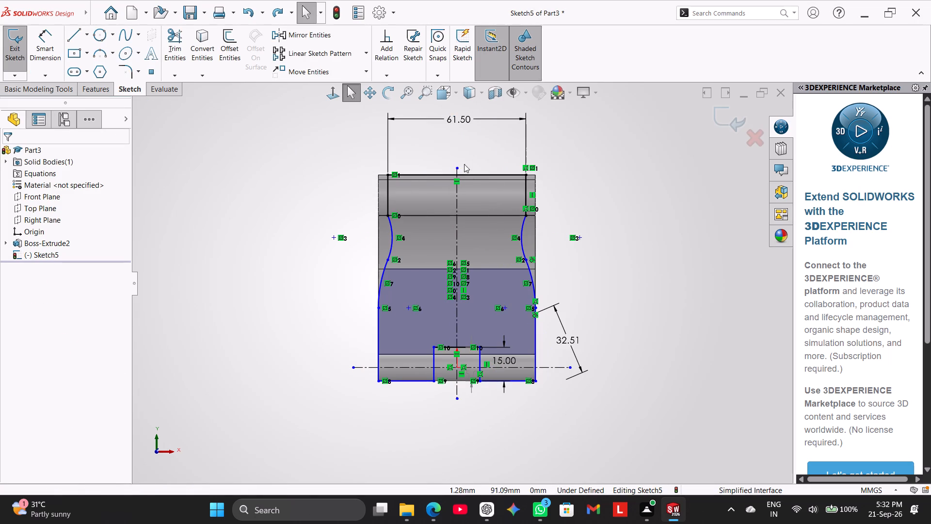
pyautogui.rightClick(620, 182)
pyautogui.click(608, 200)
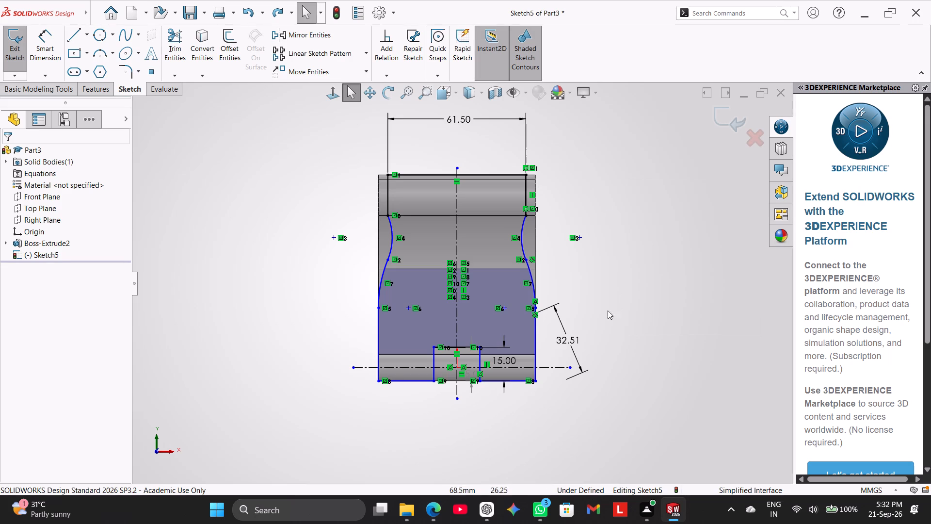
# Delete the 32.51 length dimension on the profile's lower right-hand side line.
pyautogui.scroll(-1, 594, 322)
pyautogui.rightClick(562, 341)
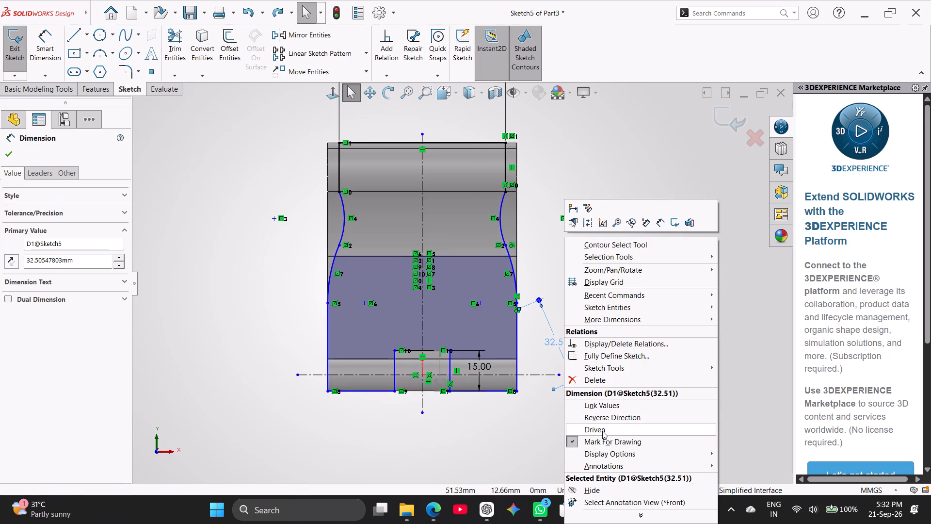
pyautogui.click(602, 379)
pyautogui.rightClick(603, 336)
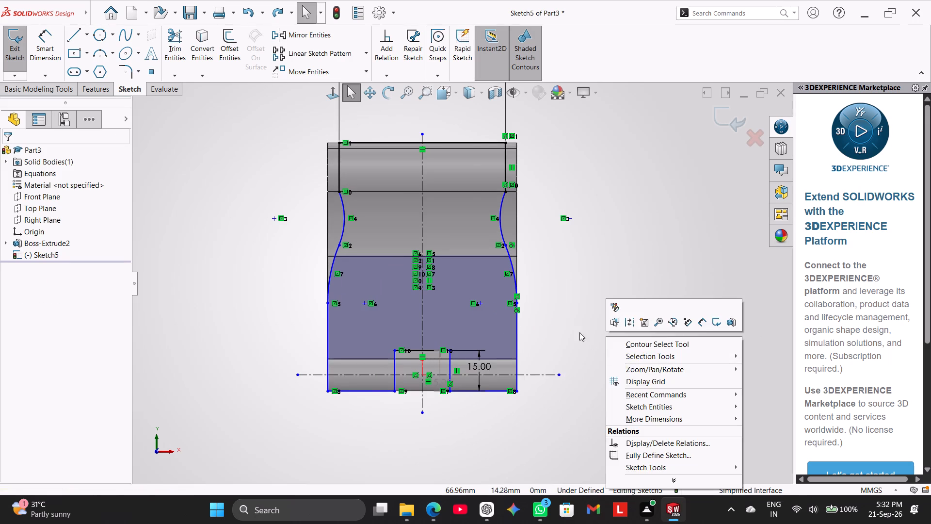
pyautogui.click(579, 332)
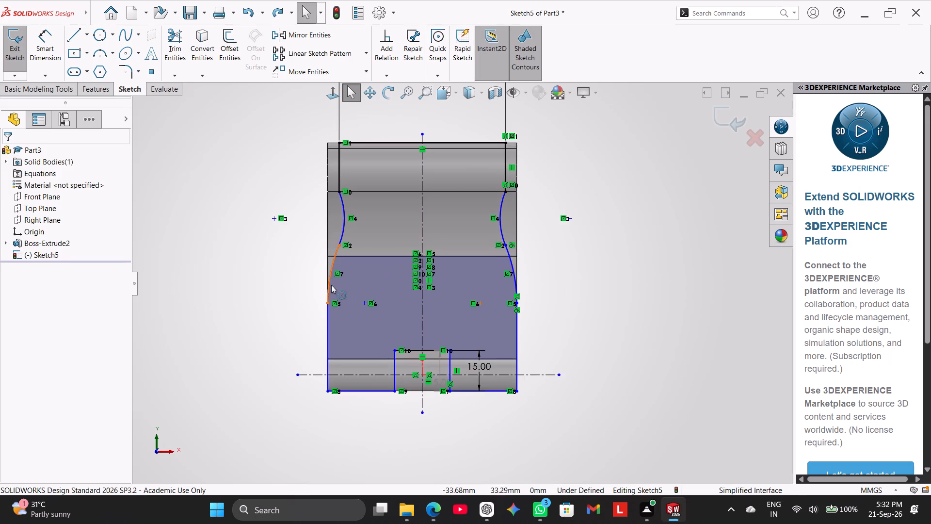
# Dimension the distance between the notch's two vertical lines to 30 mm.
pyautogui.click(59, 47)
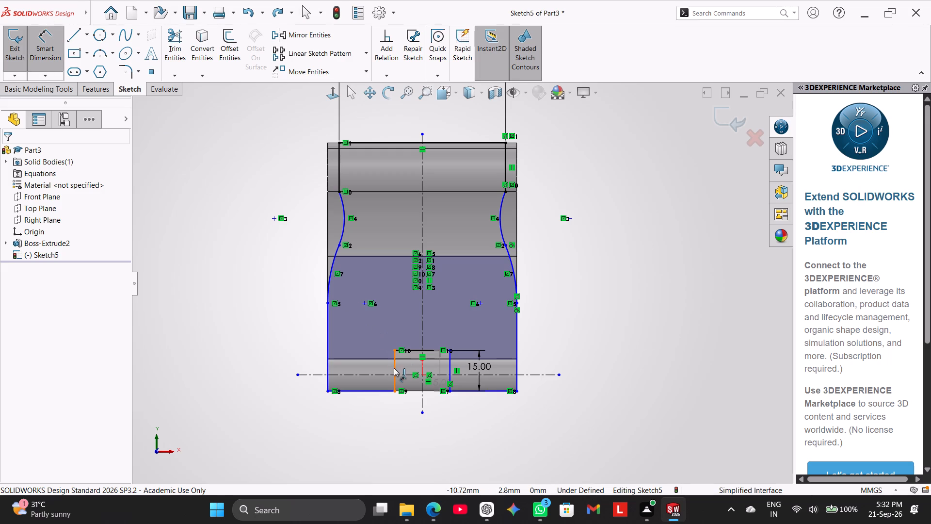
pyautogui.click(394, 368)
pyautogui.click(449, 369)
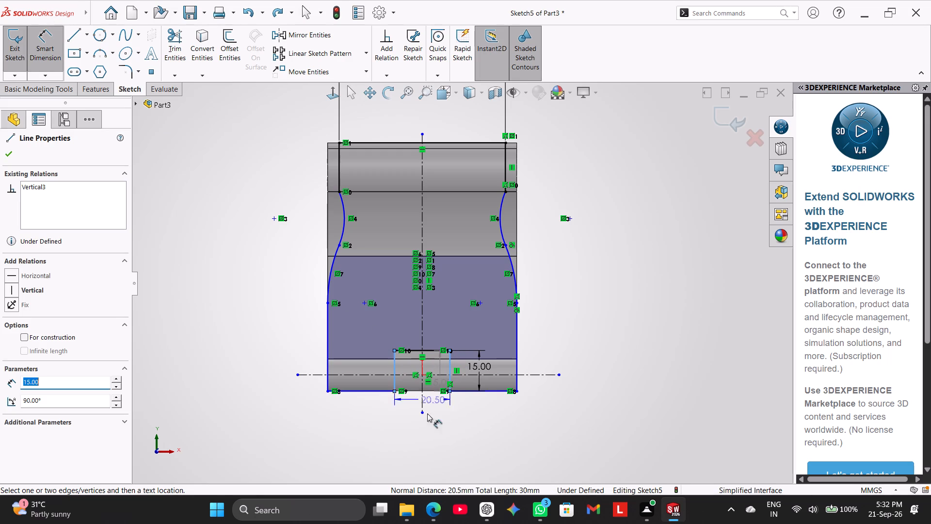
pyautogui.click(418, 429)
pyautogui.write('30')
pyautogui.press('Return')
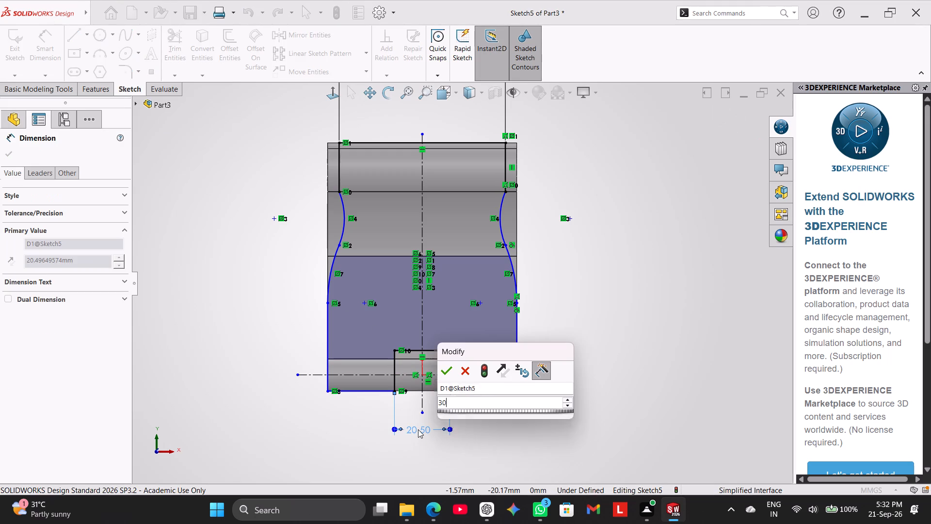
# Dimension the profile's lower right-hand vertical side line, try a length of 17 mm, and undo that value change.
pyautogui.rightClick(620, 327)
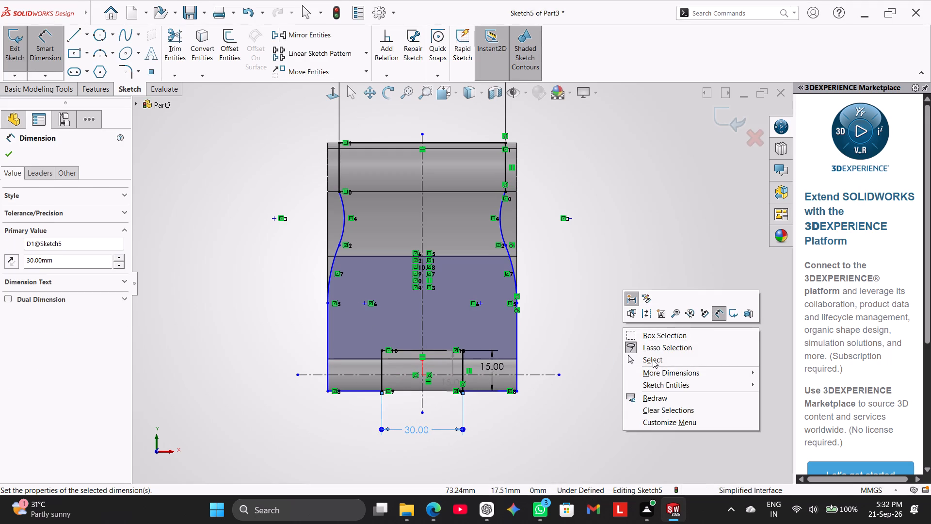
pyautogui.click(651, 357)
pyautogui.scroll(-2, 528, 308)
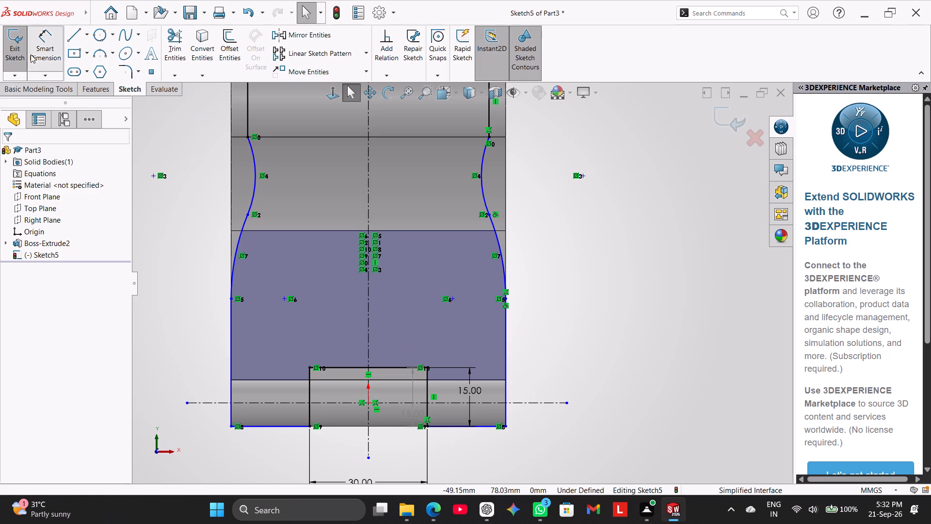
pyautogui.click(30, 55)
pyautogui.click(505, 345)
pyautogui.click(561, 354)
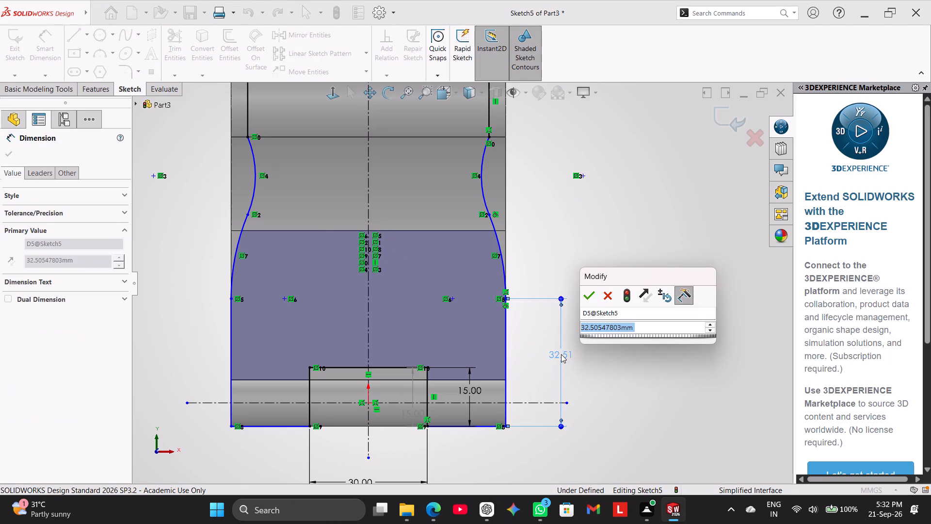
pyautogui.write('17')
pyautogui.press('Return')
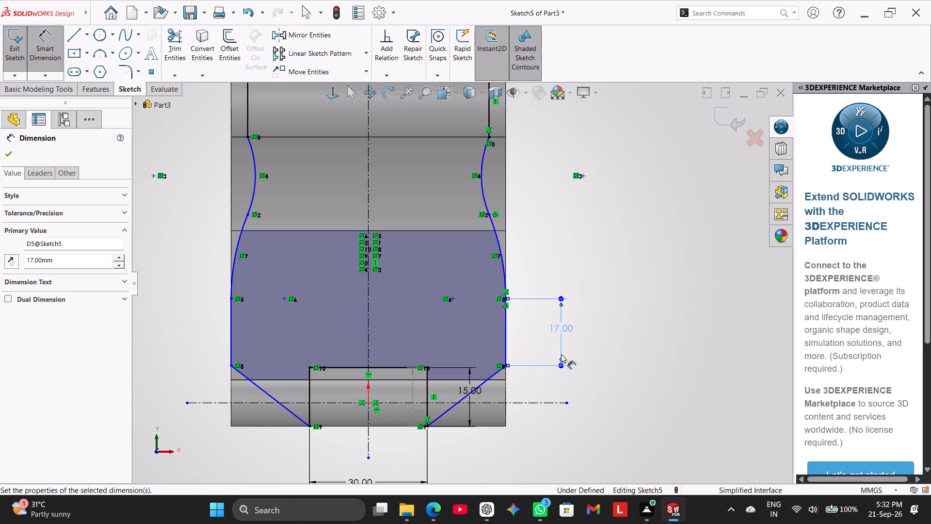
pyautogui.hotkey('ctrl', 'z')
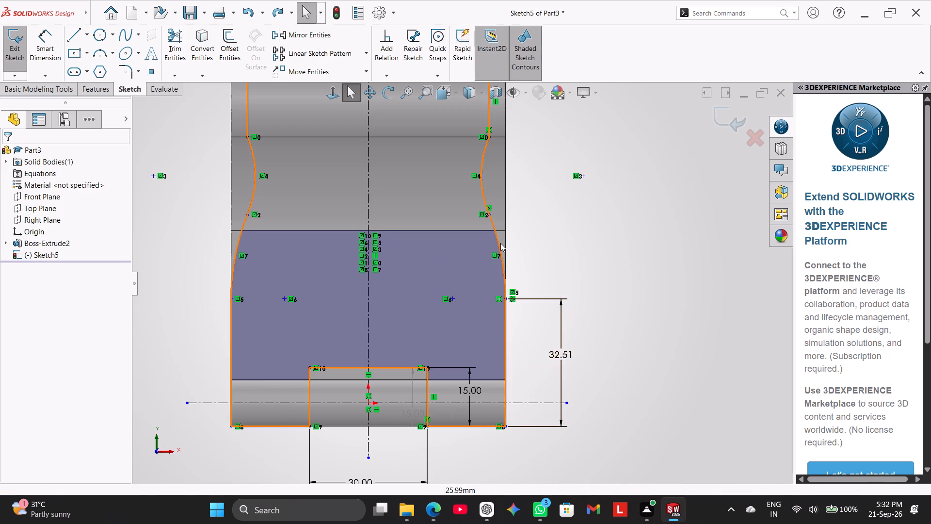
pyautogui.rightClick(690, 233)
pyautogui.click(676, 260)
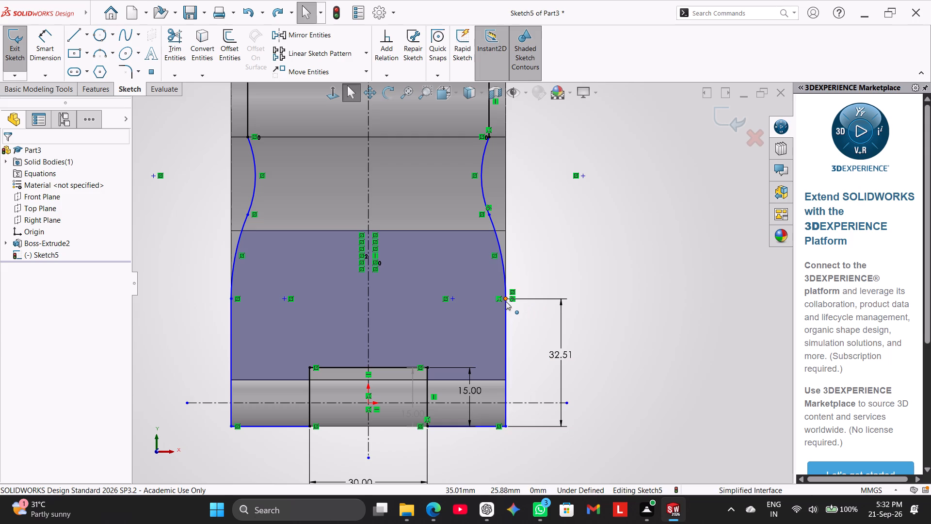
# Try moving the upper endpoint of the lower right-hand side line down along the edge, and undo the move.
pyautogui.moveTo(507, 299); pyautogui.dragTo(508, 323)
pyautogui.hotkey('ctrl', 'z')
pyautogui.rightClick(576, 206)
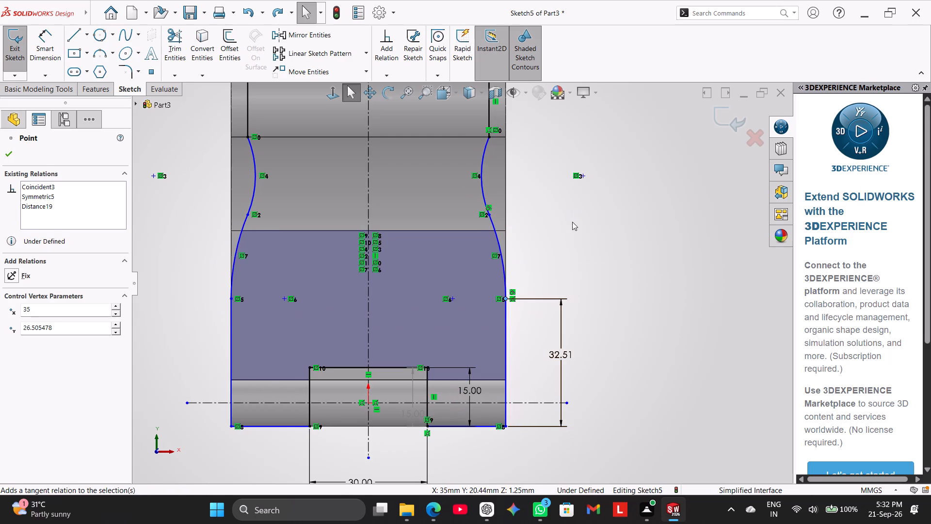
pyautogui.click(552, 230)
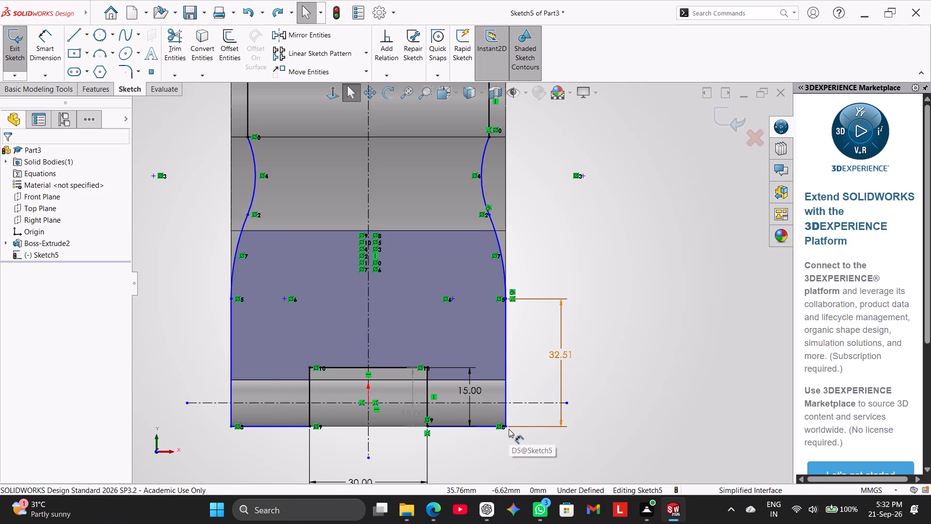
# Add a horizontal relation between the profile's bottom right corner and the notch's lower right corner.
pyautogui.scroll(-4, 513, 427)
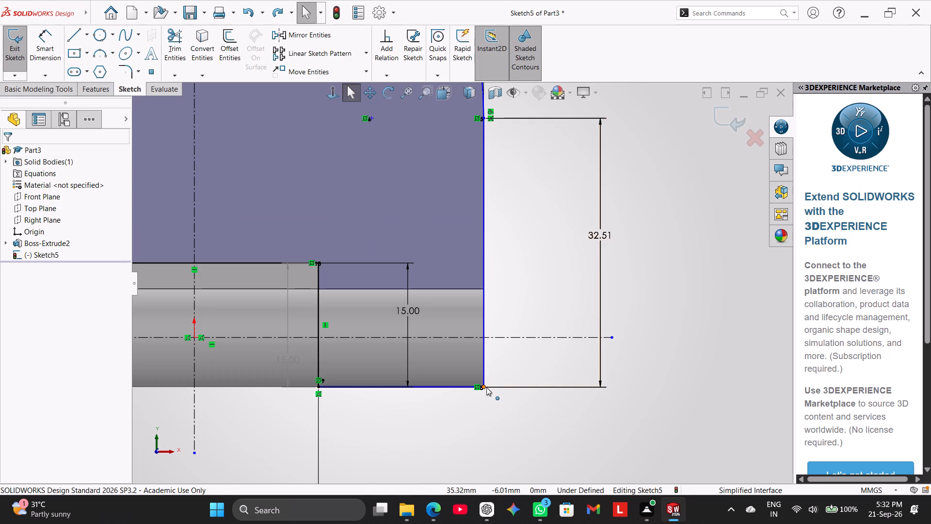
pyautogui.keyDown('ctrl'); pyautogui.click(485, 387); pyautogui.keyUp('ctrl')
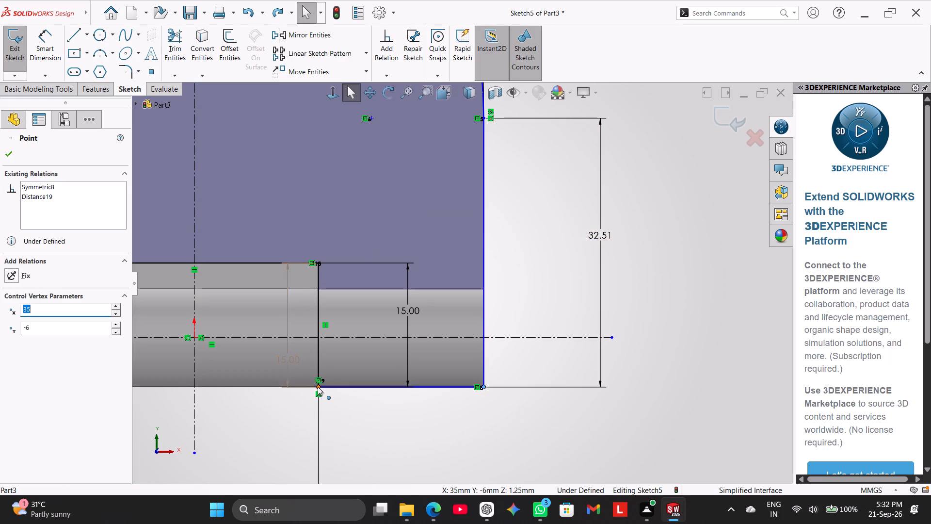
pyautogui.keyDown('ctrl'); pyautogui.click(318, 387); pyautogui.keyUp('ctrl')
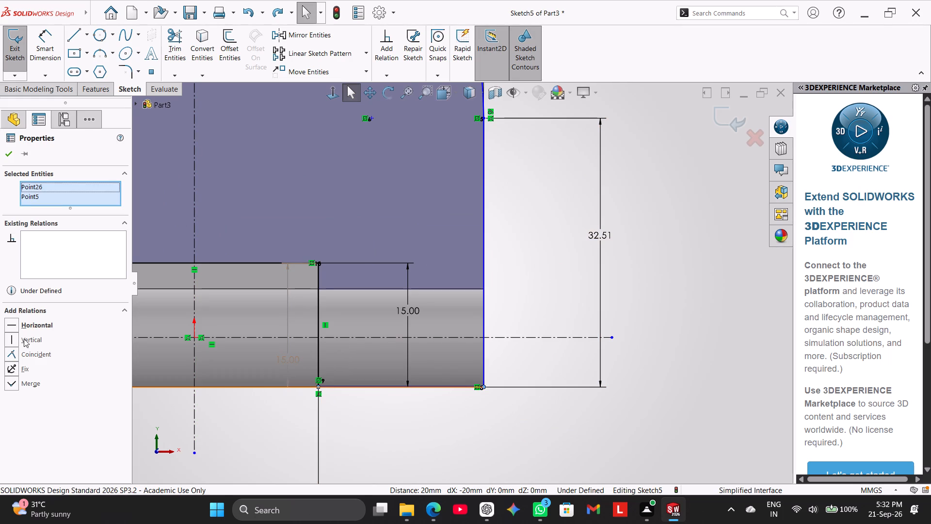
pyautogui.click(33, 327)
pyautogui.click(300, 446)
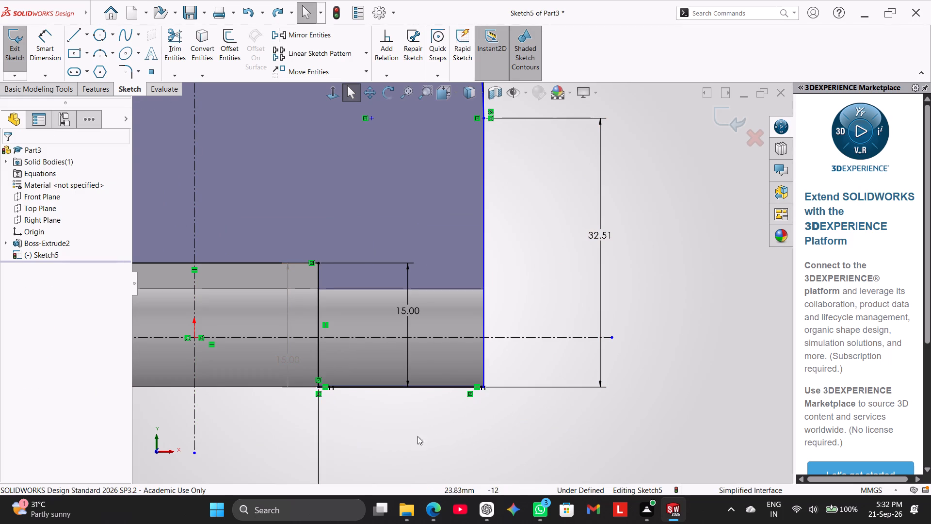
# Add vertical relations to the profile's lower right-hand and lower left-hand side lines.
pyautogui.scroll(3, 463, 433)
pyautogui.scroll(1, 439, 397)
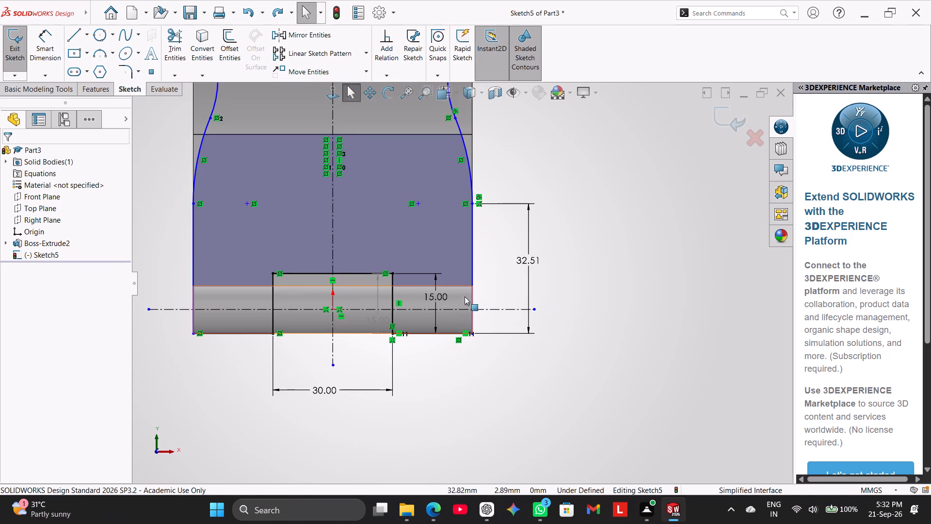
pyautogui.rightClick(471, 278)
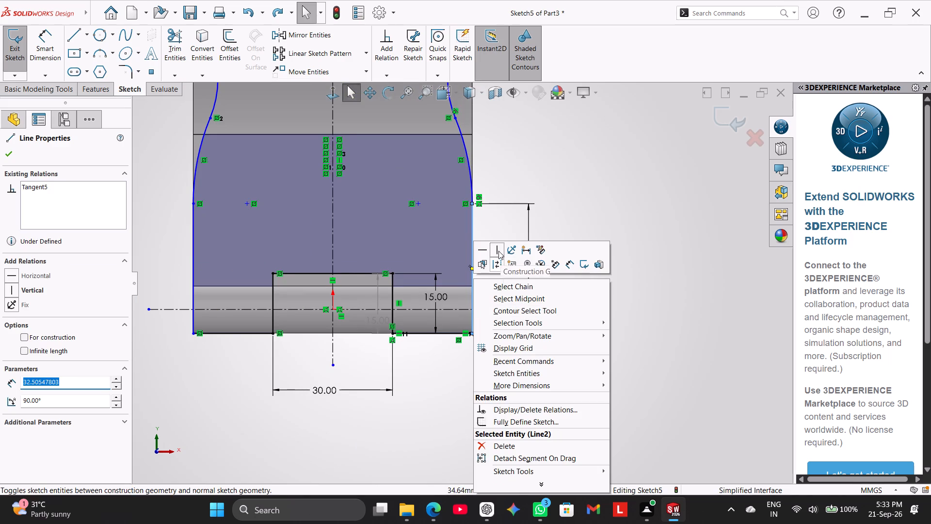
pyautogui.click(498, 251)
pyautogui.click(500, 394)
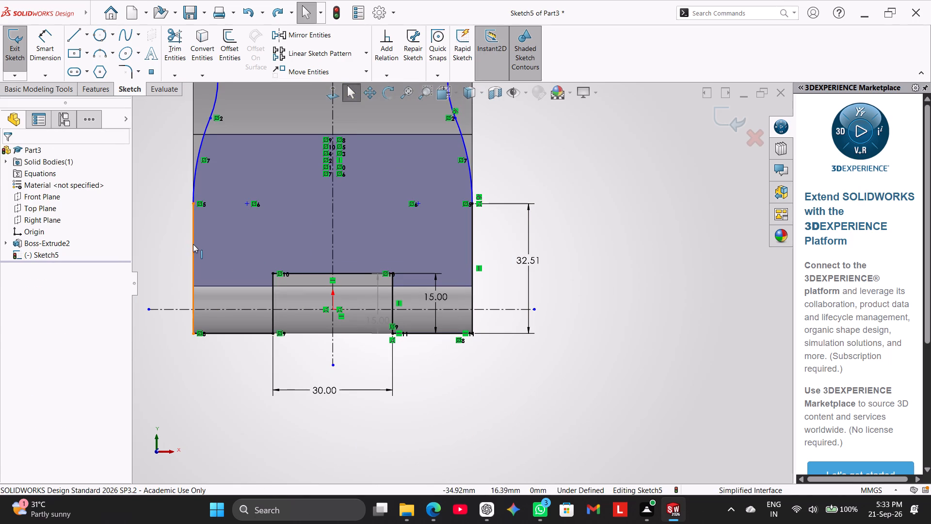
pyautogui.rightClick(193, 245)
pyautogui.click(220, 214)
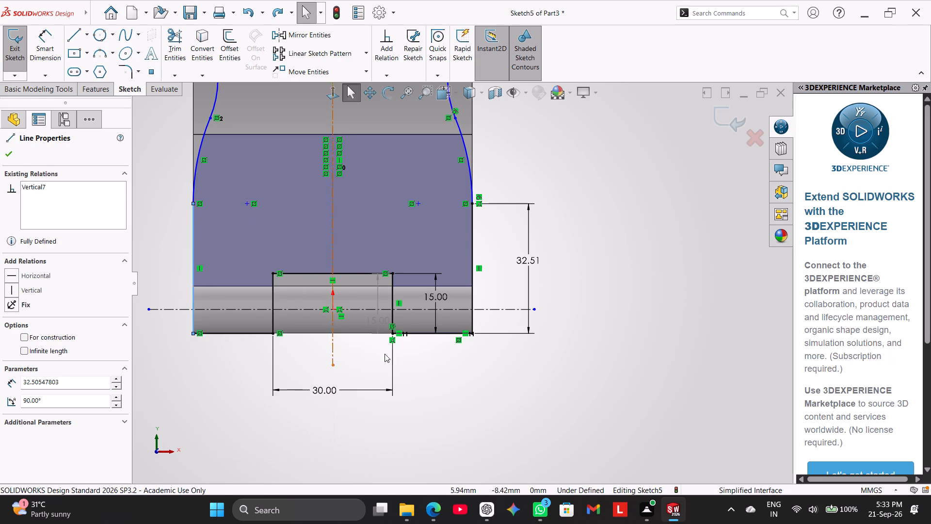
pyautogui.click(515, 401)
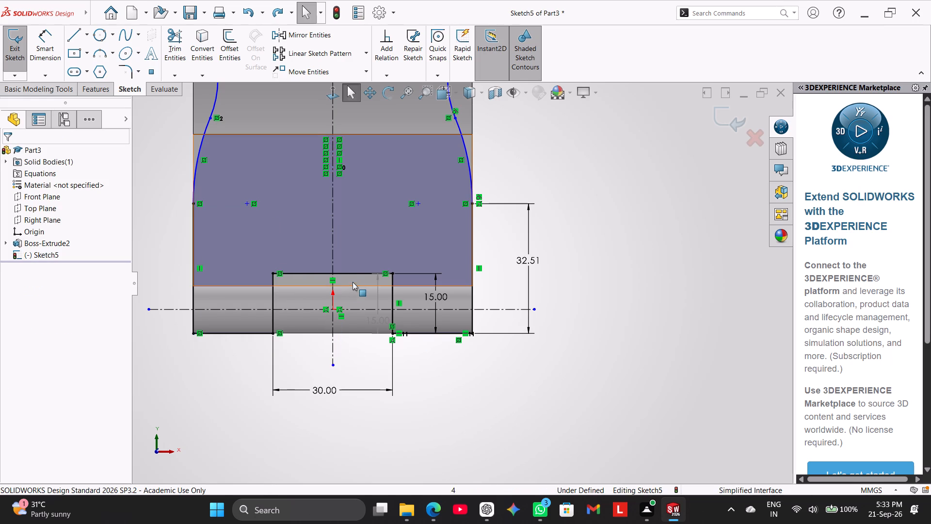
# Make the profile's two lower side lines symmetric about the vertical centerline.
pyautogui.scroll(-2, 362, 347)
pyautogui.scroll(2, 344, 337)
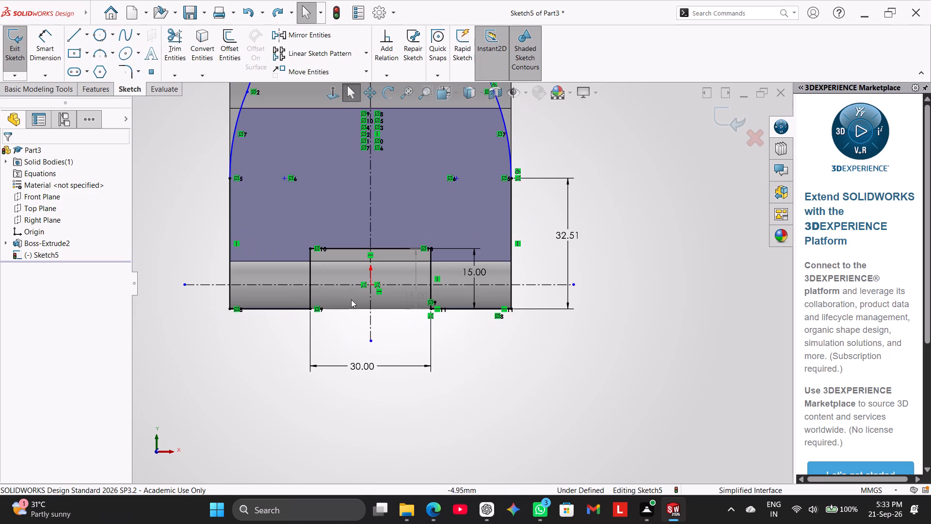
pyautogui.keyDown('ctrl'); pyautogui.click(371, 302); pyautogui.keyUp('ctrl')
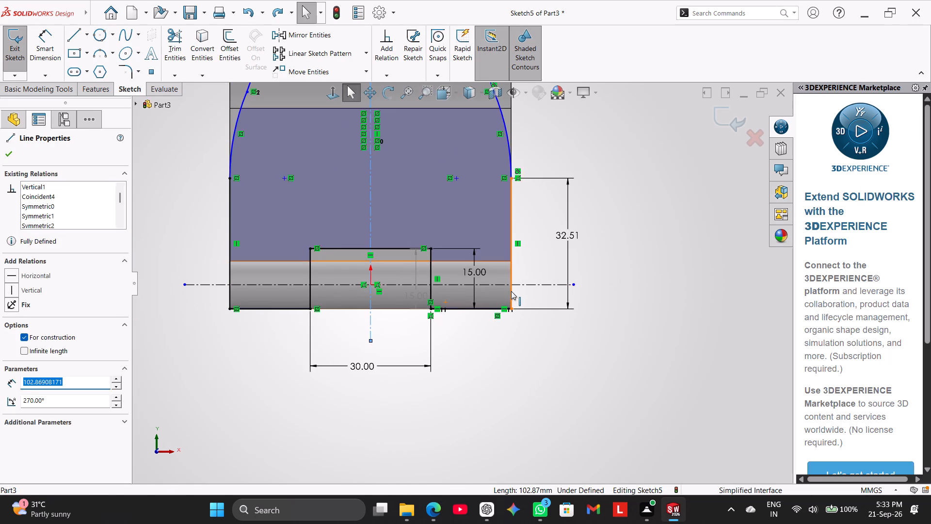
pyautogui.keyDown('ctrl'); pyautogui.click(511, 291); pyautogui.keyUp('ctrl')
pyautogui.keyDown('ctrl'); pyautogui.click(229, 295); pyautogui.keyUp('ctrl')
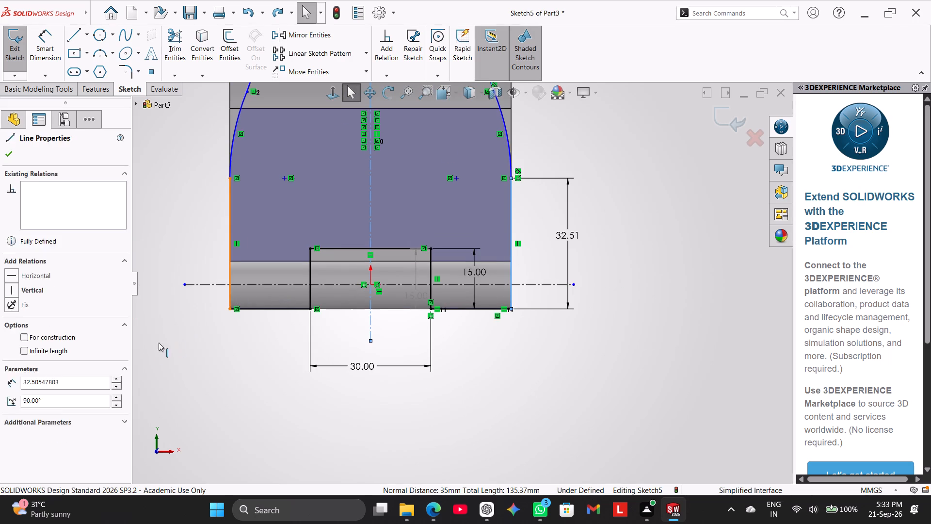
pyautogui.click(29, 410)
pyautogui.click(177, 414)
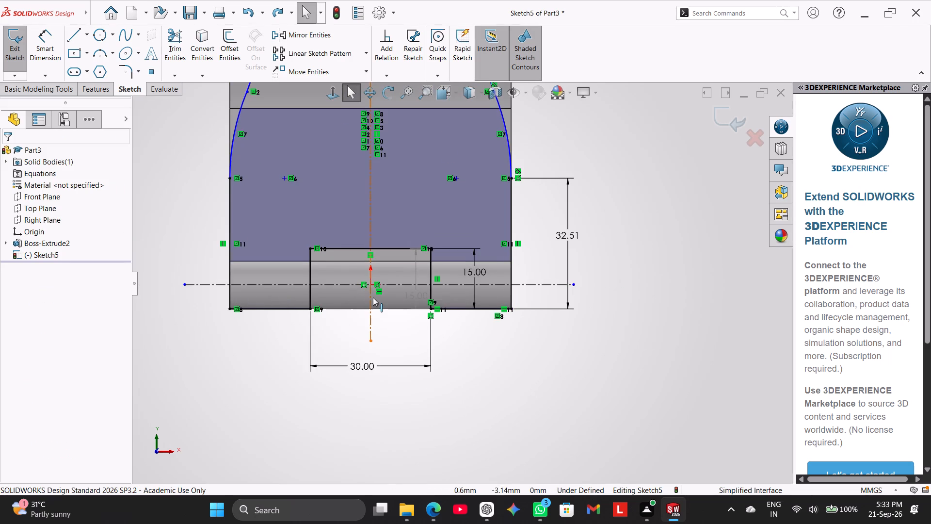
pyautogui.click(412, 336)
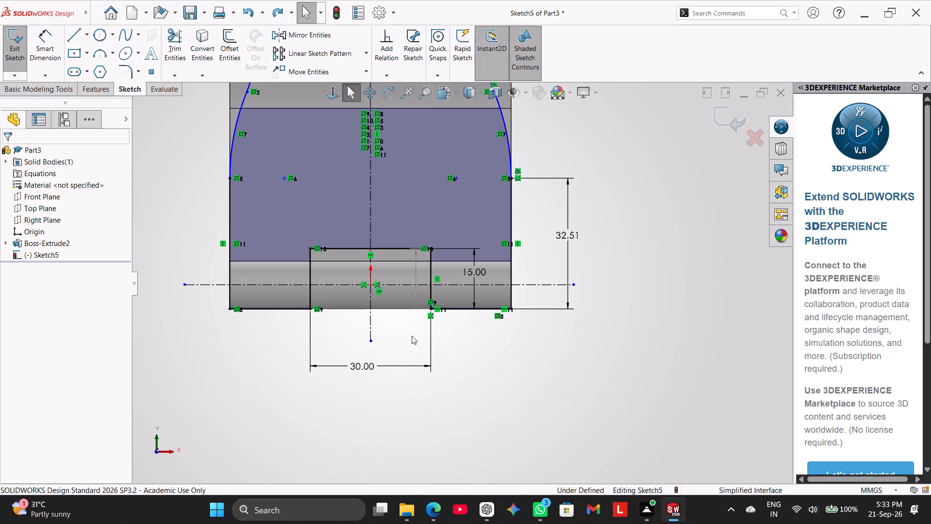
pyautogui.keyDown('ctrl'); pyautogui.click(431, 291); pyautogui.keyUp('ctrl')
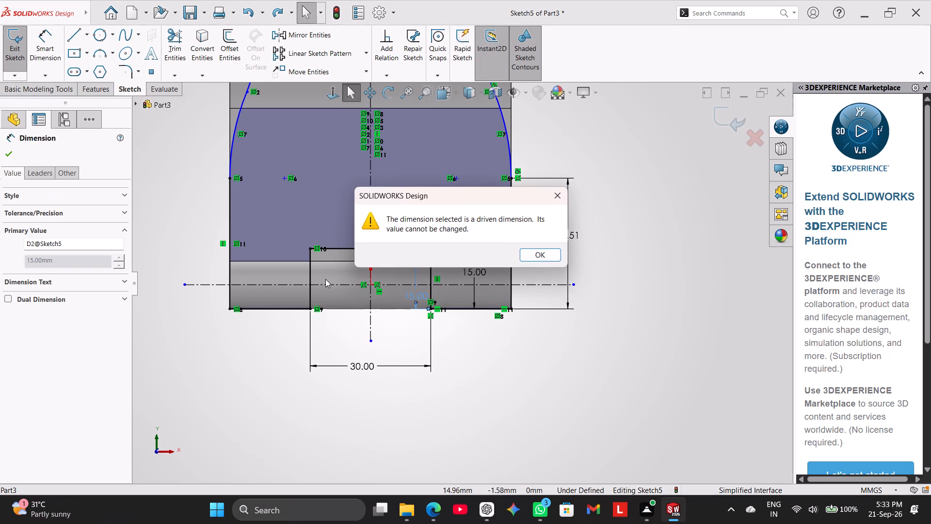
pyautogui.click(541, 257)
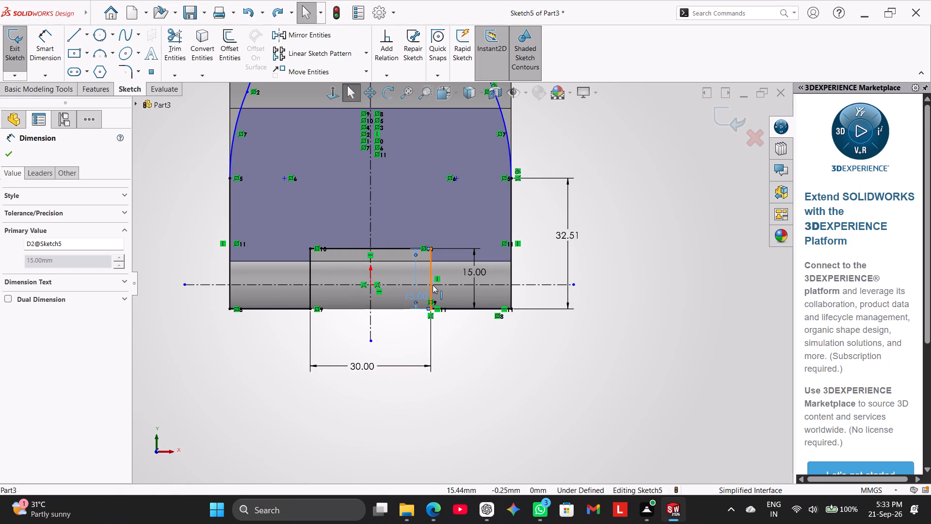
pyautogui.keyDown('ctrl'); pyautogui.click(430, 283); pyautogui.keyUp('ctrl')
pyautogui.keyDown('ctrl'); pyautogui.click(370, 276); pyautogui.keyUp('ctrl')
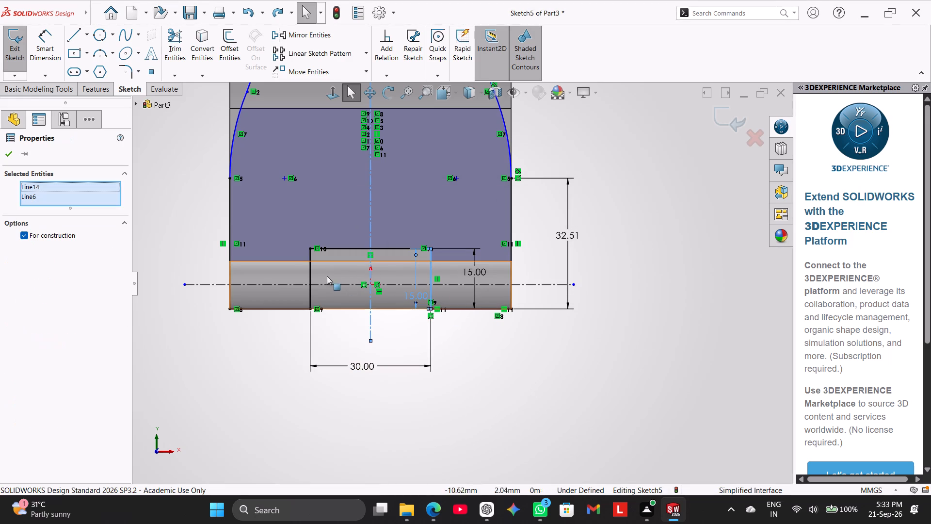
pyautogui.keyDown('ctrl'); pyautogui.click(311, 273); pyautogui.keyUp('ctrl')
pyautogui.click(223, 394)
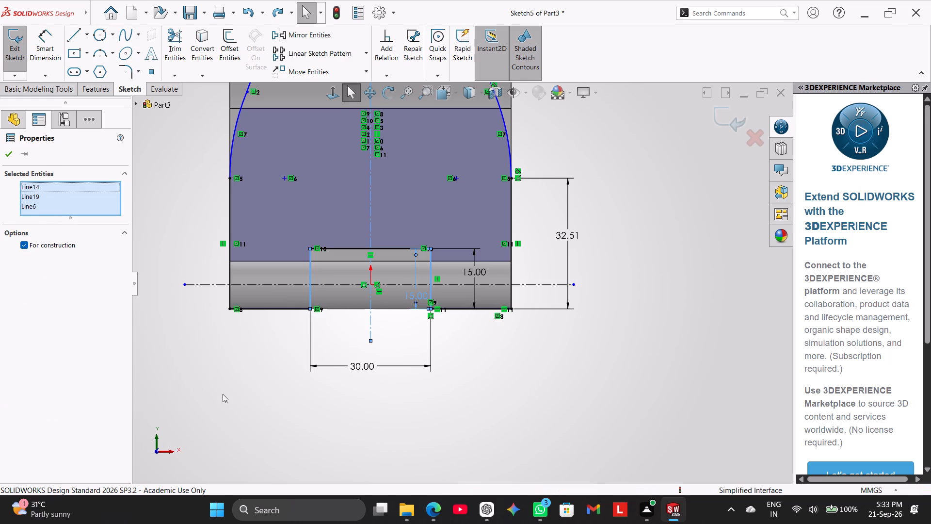
# Make the notch's two vertical lines symmetric about the vertical centerline.
pyautogui.keyDown('ctrl'); pyautogui.click(430, 266); pyautogui.keyUp('ctrl')
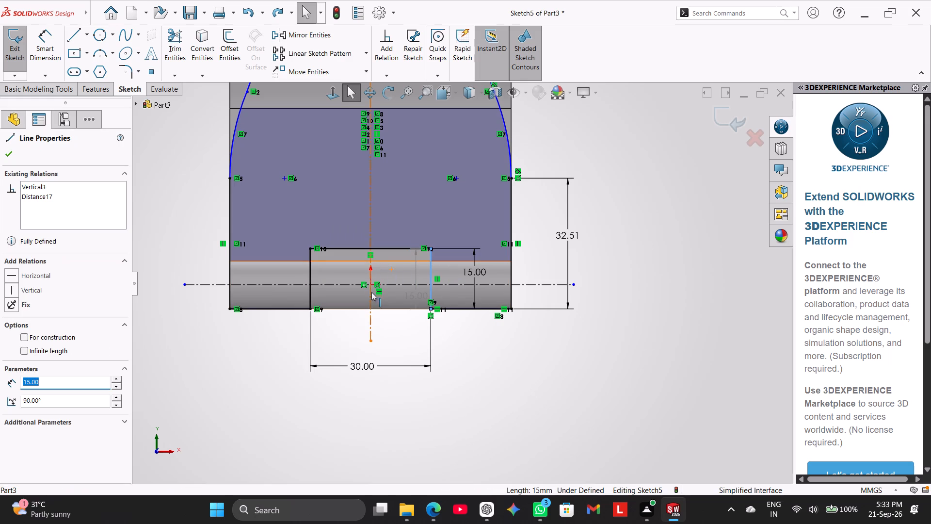
pyautogui.keyDown('ctrl'); pyautogui.click(370, 295); pyautogui.keyUp('ctrl')
pyautogui.keyDown('ctrl'); pyautogui.click(310, 273); pyautogui.keyUp('ctrl')
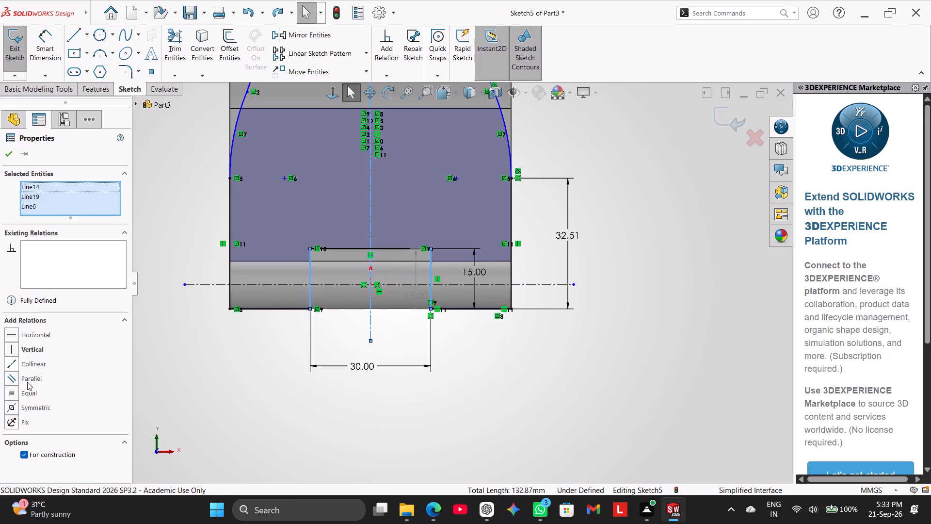
pyautogui.click(29, 408)
pyautogui.click(191, 401)
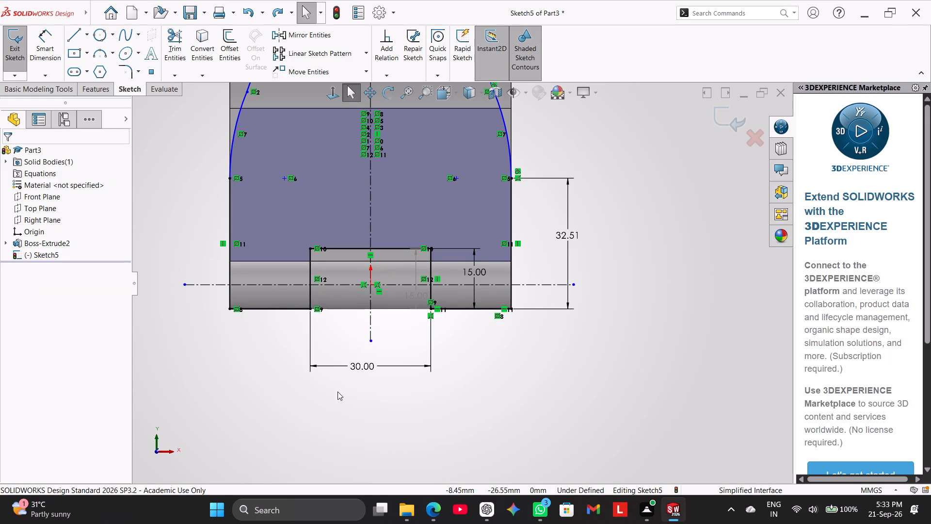
# Set the length dimension of the profile's lower right-hand side line to 17 mm.
pyautogui.scroll(1, 341, 389)
pyautogui.scroll(2, 422, 353)
pyautogui.scroll(-1, 509, 318)
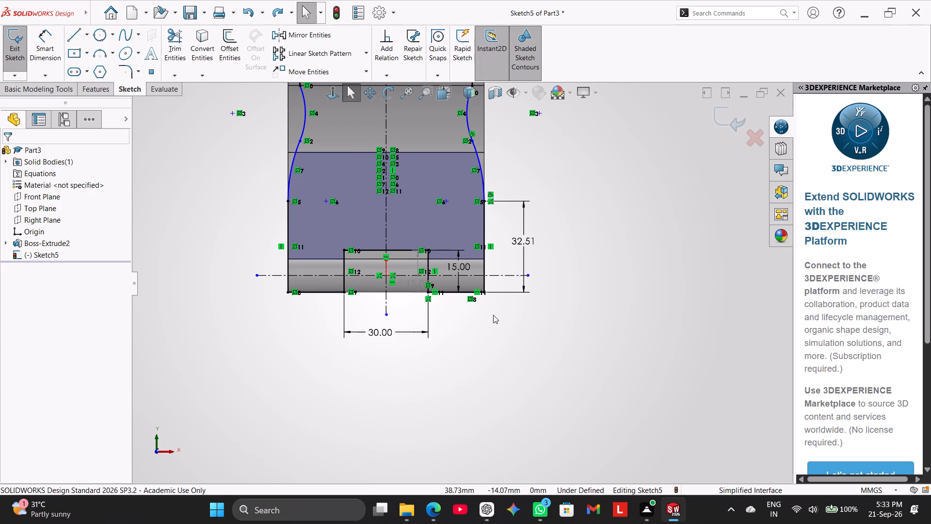
pyautogui.scroll(-1, 486, 315)
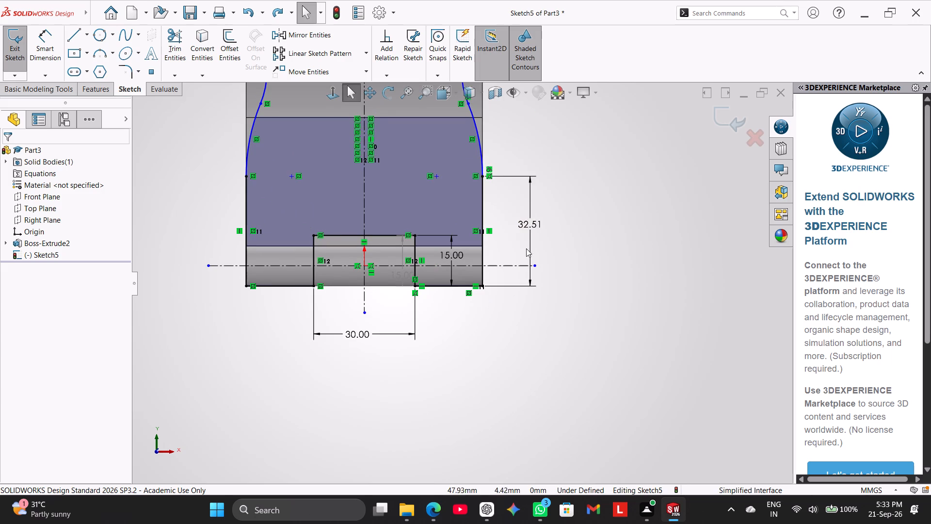
pyautogui.doubleClick(525, 225)
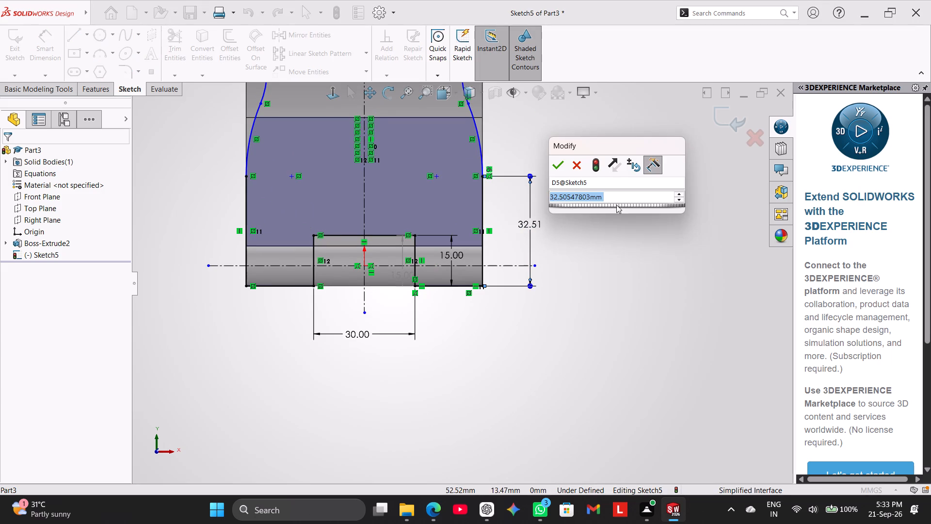
pyautogui.click(679, 201)
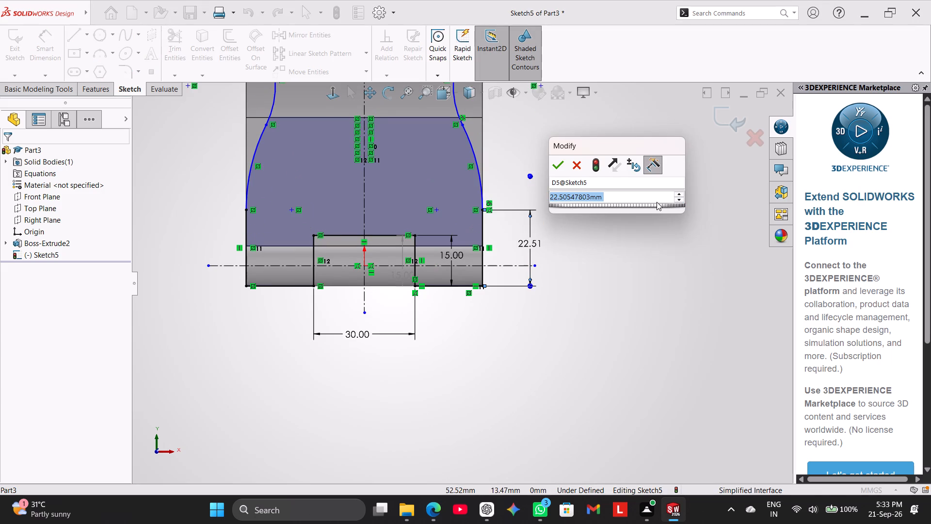
pyautogui.doubleClick(640, 194)
pyautogui.write('173')
pyautogui.press('BackSpace')
pyautogui.press('Return')
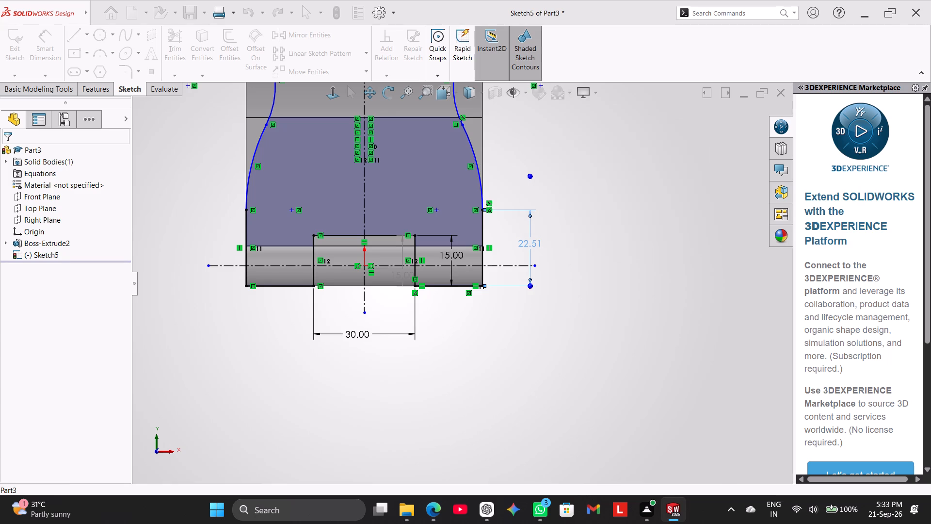
pyautogui.rightClick(569, 129)
pyautogui.click(550, 183)
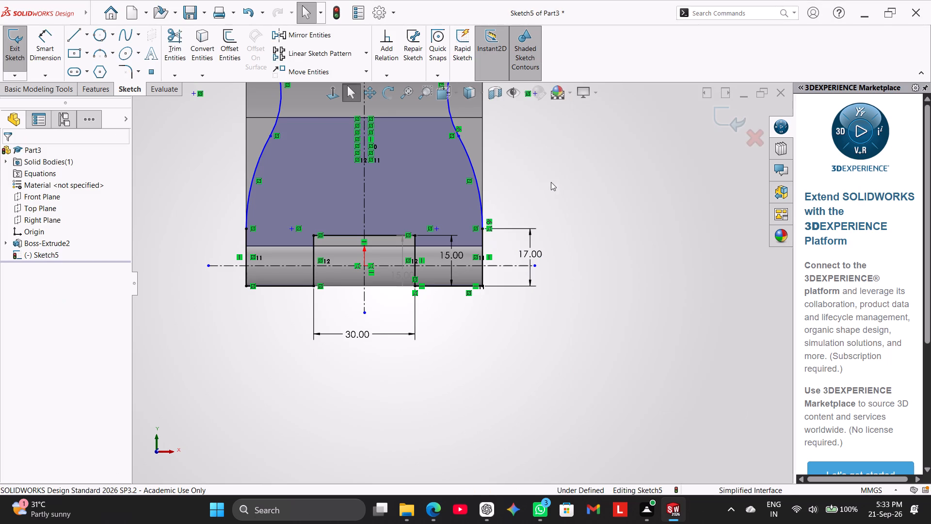
pyautogui.scroll(3, 502, 152)
pyautogui.scroll(-1, 458, 159)
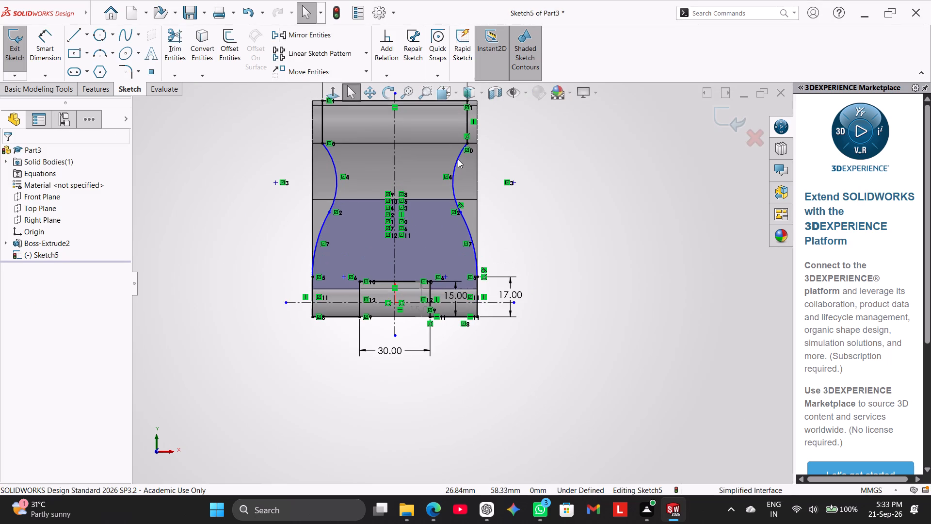
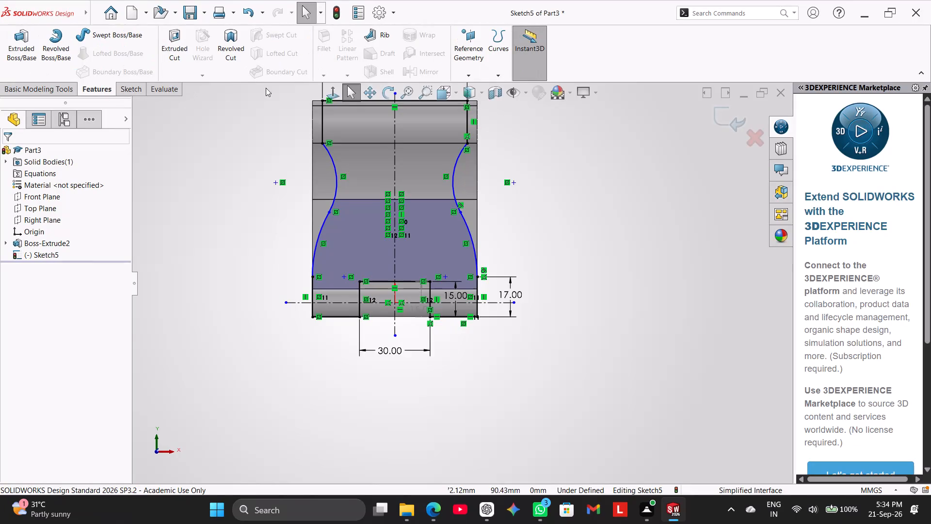
# Exit Sketch5 to return to feature editing.
pyautogui.click(463, 77)
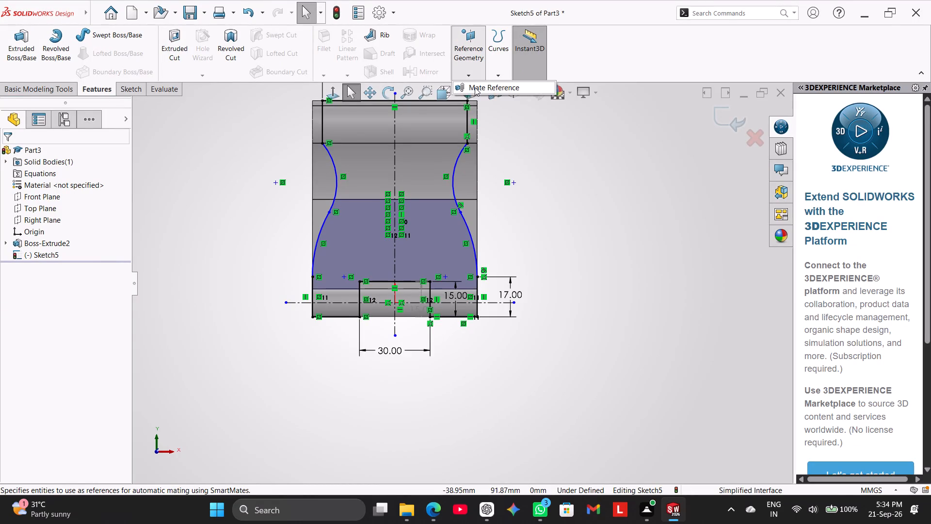
pyautogui.click(262, 150)
pyautogui.click(130, 90)
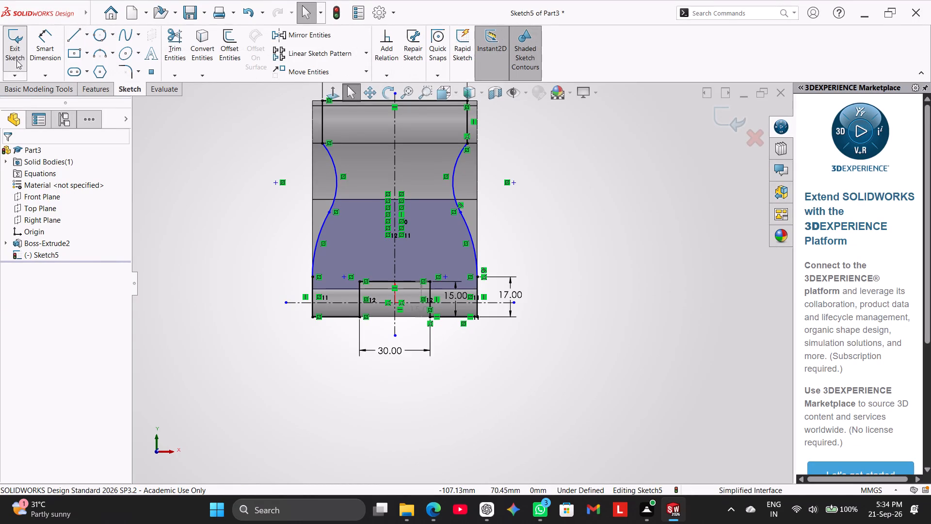
pyautogui.click(11, 49)
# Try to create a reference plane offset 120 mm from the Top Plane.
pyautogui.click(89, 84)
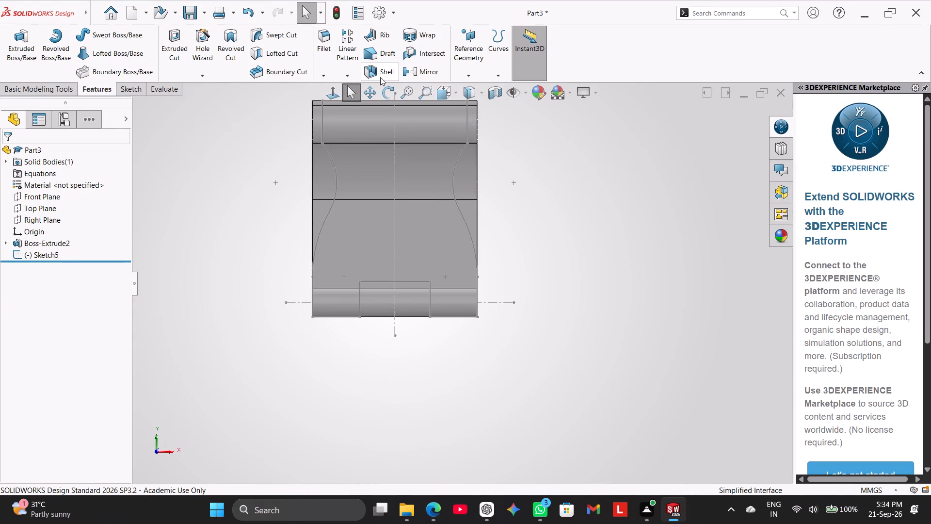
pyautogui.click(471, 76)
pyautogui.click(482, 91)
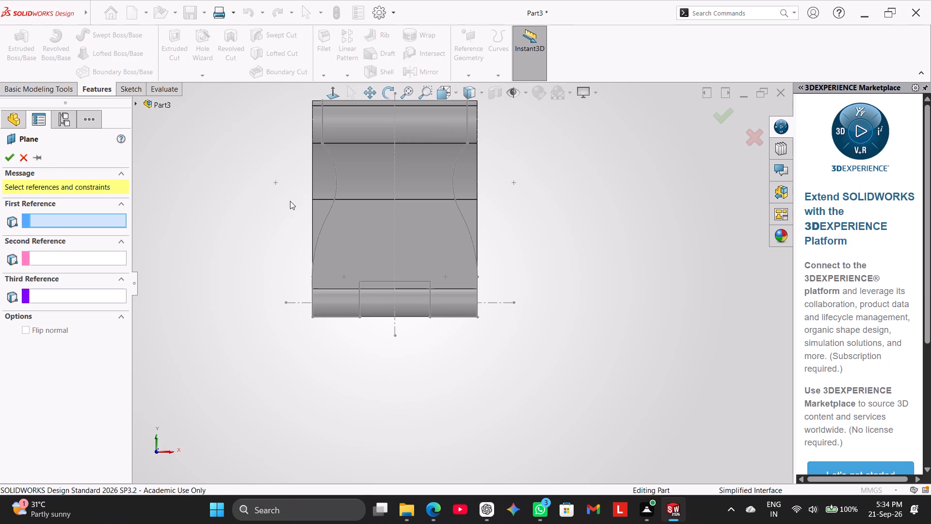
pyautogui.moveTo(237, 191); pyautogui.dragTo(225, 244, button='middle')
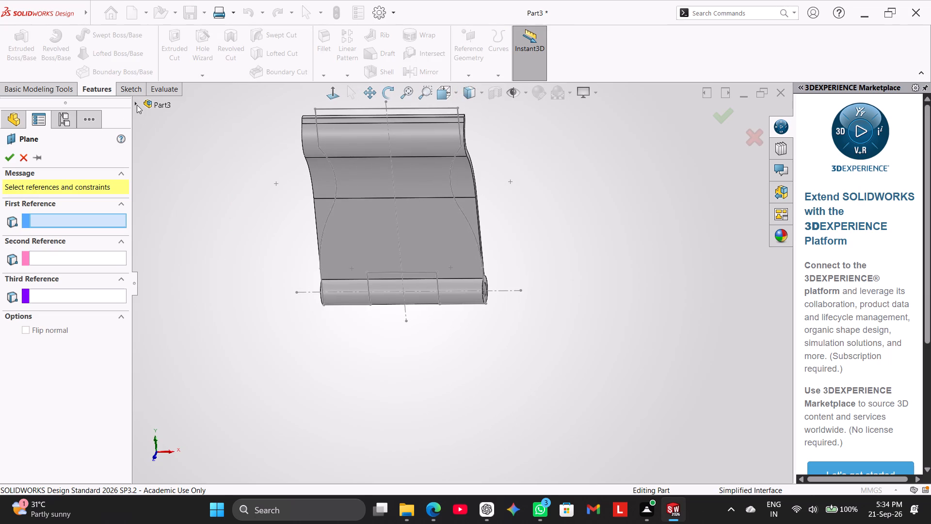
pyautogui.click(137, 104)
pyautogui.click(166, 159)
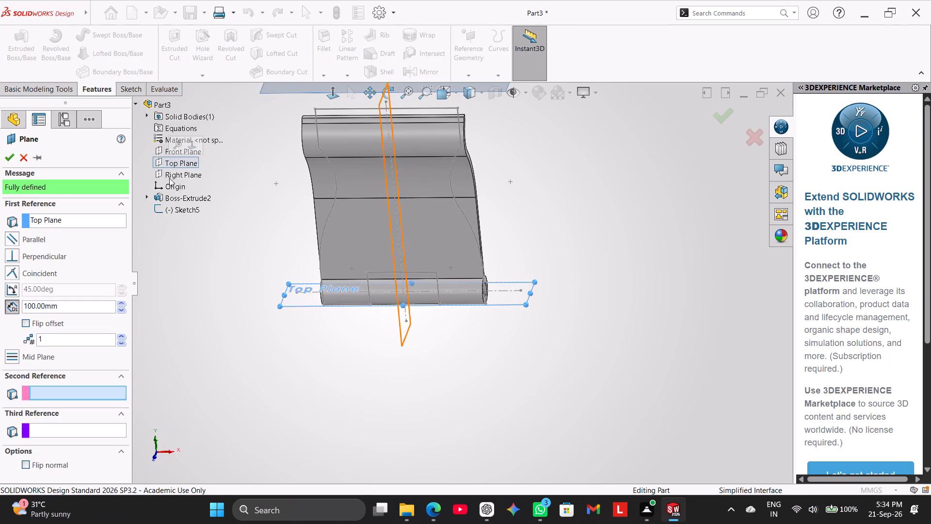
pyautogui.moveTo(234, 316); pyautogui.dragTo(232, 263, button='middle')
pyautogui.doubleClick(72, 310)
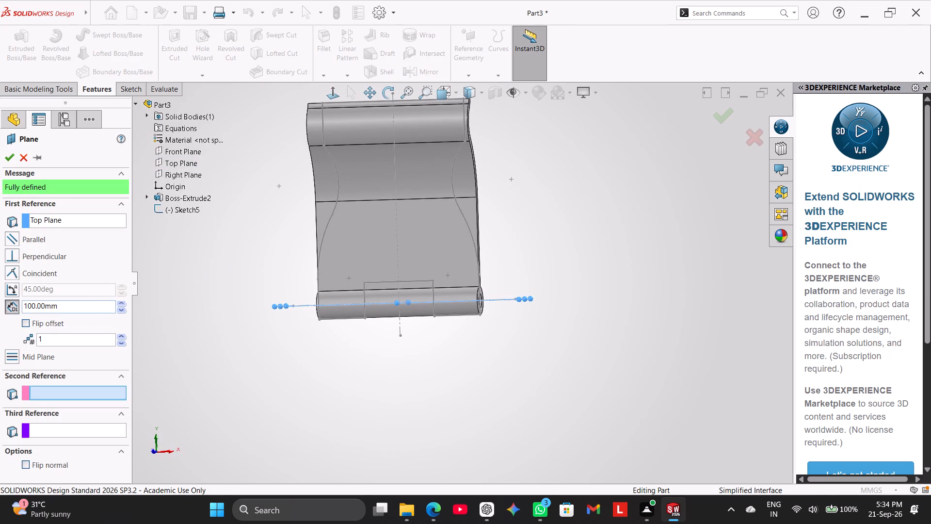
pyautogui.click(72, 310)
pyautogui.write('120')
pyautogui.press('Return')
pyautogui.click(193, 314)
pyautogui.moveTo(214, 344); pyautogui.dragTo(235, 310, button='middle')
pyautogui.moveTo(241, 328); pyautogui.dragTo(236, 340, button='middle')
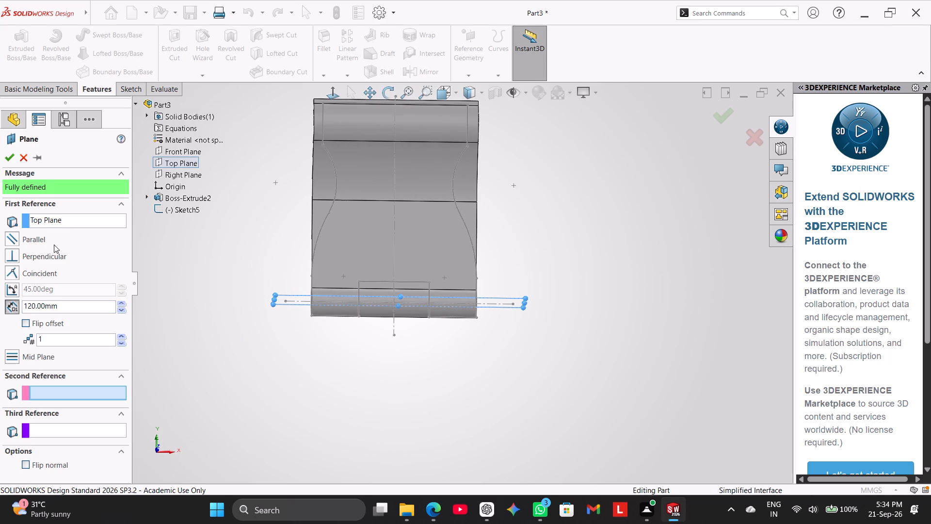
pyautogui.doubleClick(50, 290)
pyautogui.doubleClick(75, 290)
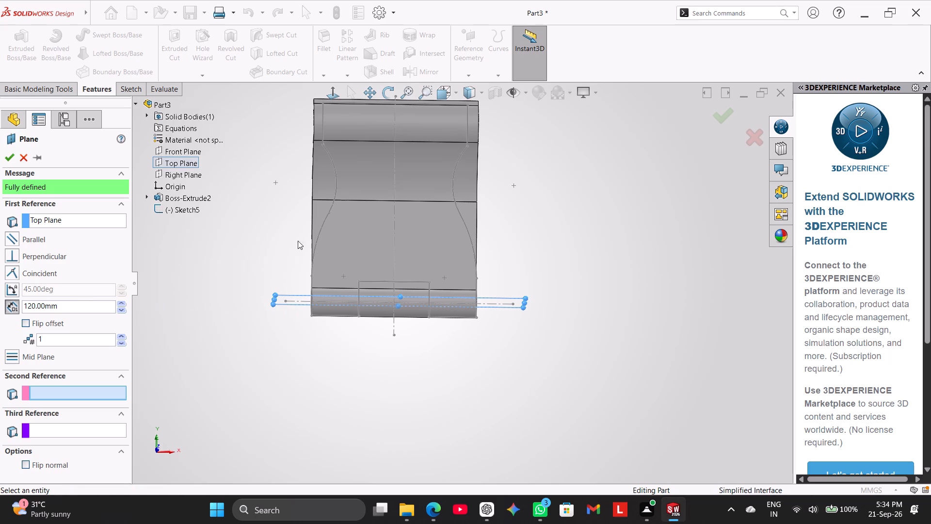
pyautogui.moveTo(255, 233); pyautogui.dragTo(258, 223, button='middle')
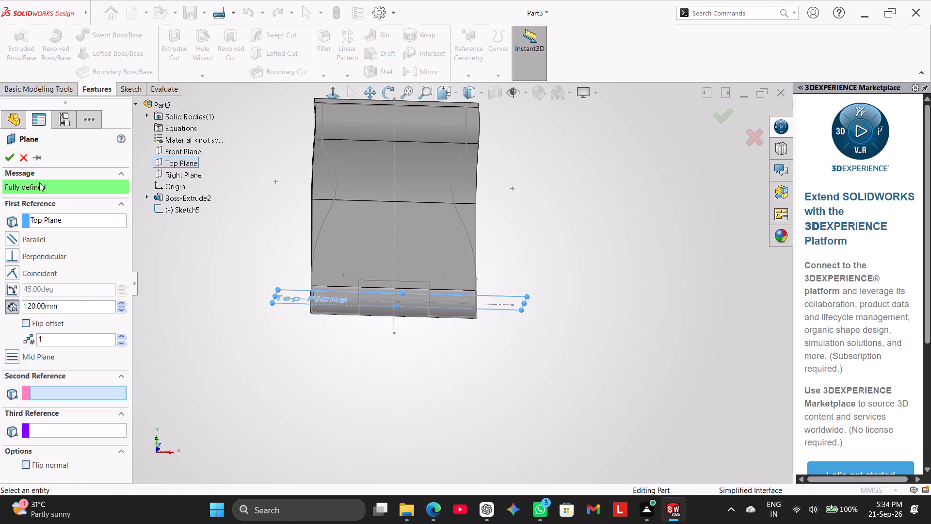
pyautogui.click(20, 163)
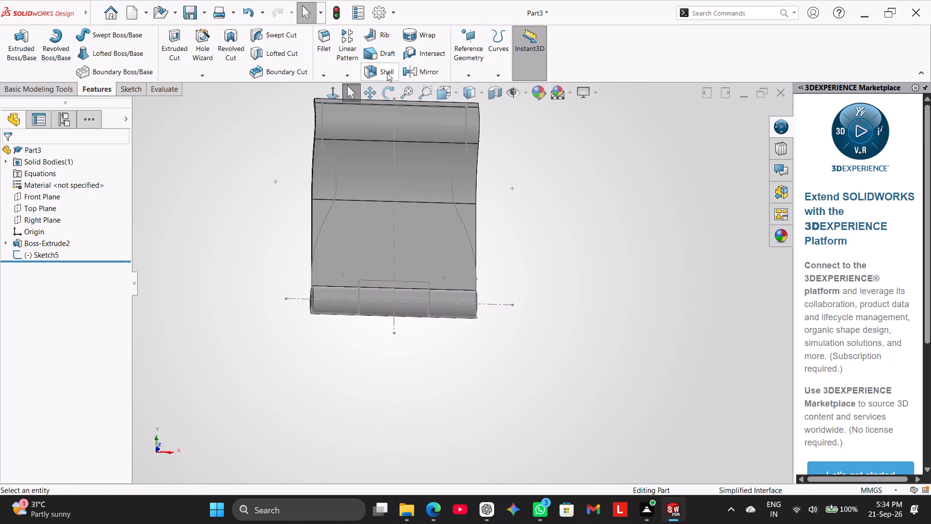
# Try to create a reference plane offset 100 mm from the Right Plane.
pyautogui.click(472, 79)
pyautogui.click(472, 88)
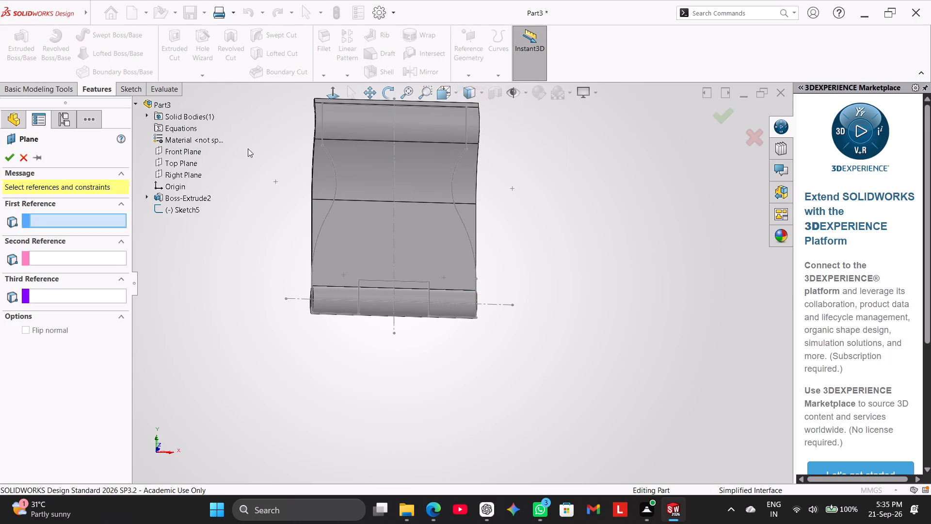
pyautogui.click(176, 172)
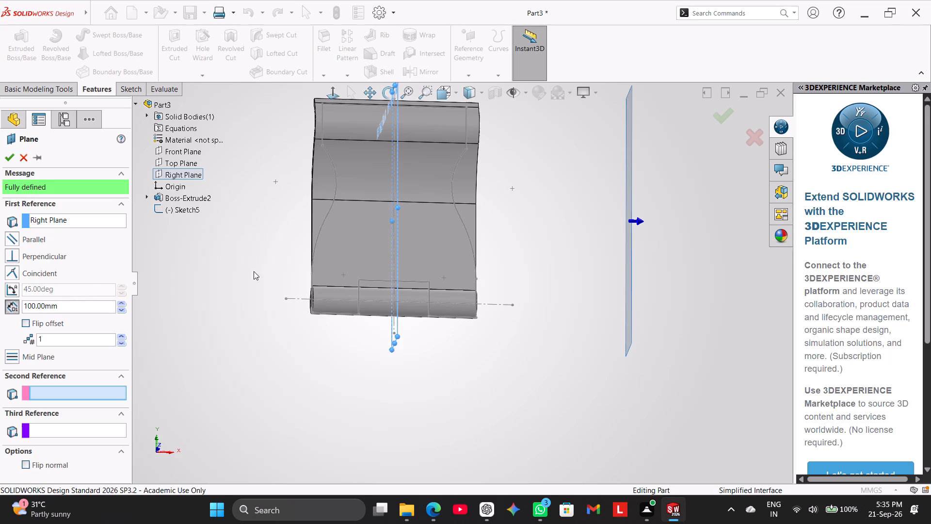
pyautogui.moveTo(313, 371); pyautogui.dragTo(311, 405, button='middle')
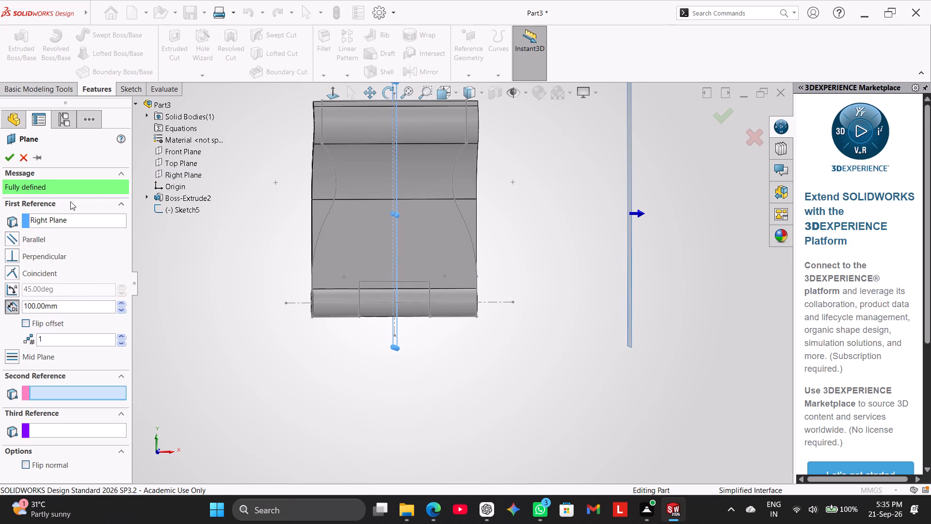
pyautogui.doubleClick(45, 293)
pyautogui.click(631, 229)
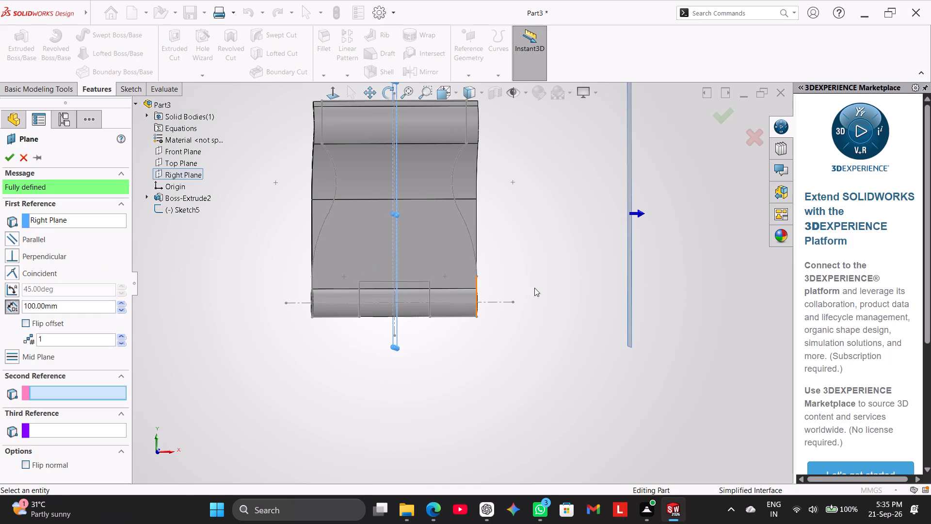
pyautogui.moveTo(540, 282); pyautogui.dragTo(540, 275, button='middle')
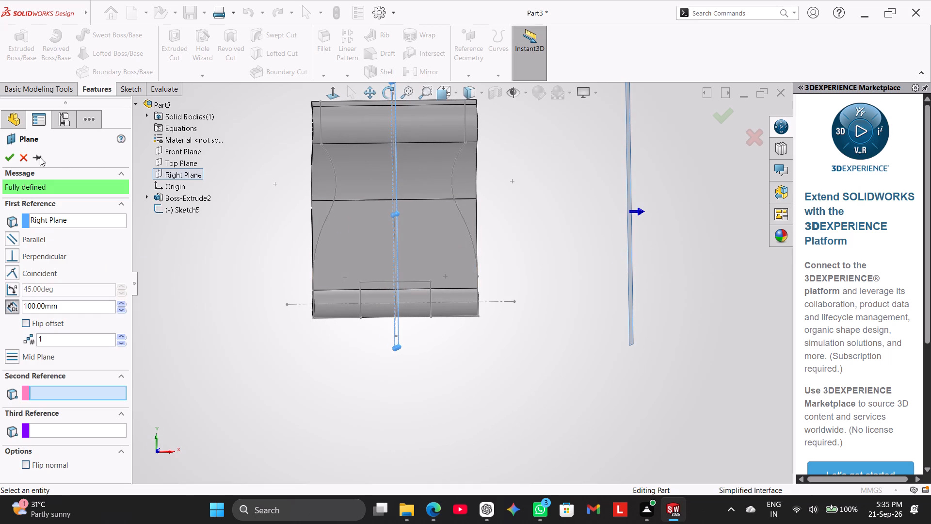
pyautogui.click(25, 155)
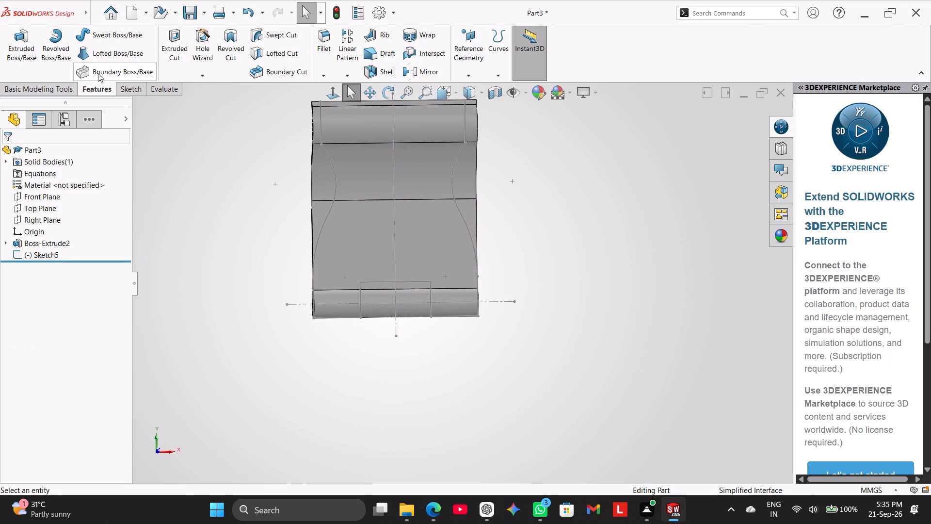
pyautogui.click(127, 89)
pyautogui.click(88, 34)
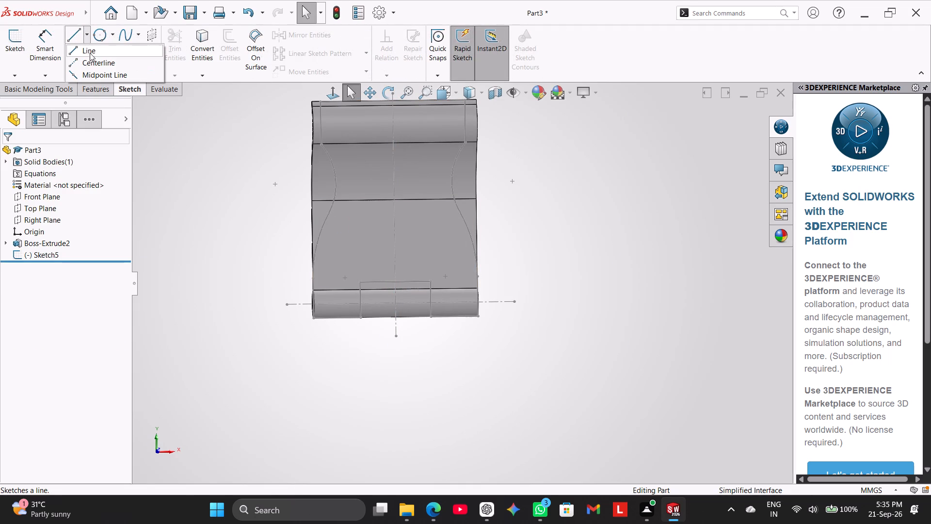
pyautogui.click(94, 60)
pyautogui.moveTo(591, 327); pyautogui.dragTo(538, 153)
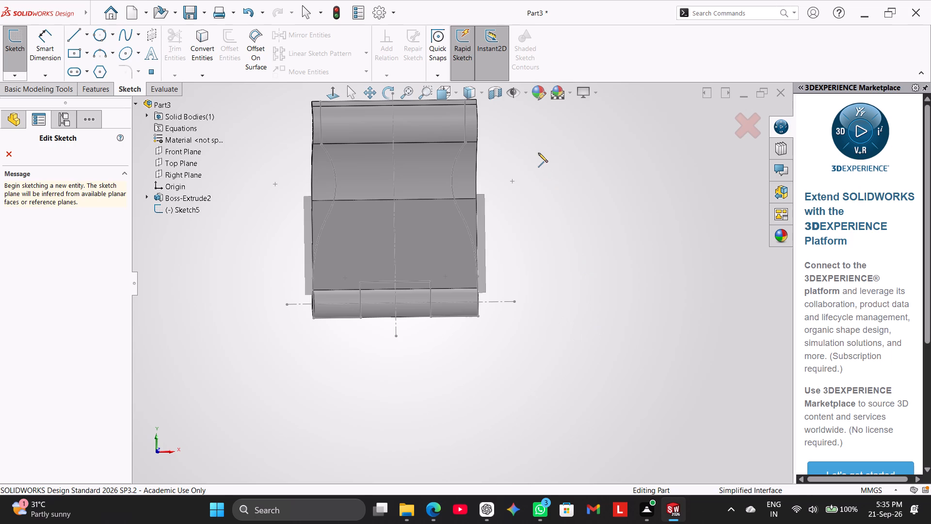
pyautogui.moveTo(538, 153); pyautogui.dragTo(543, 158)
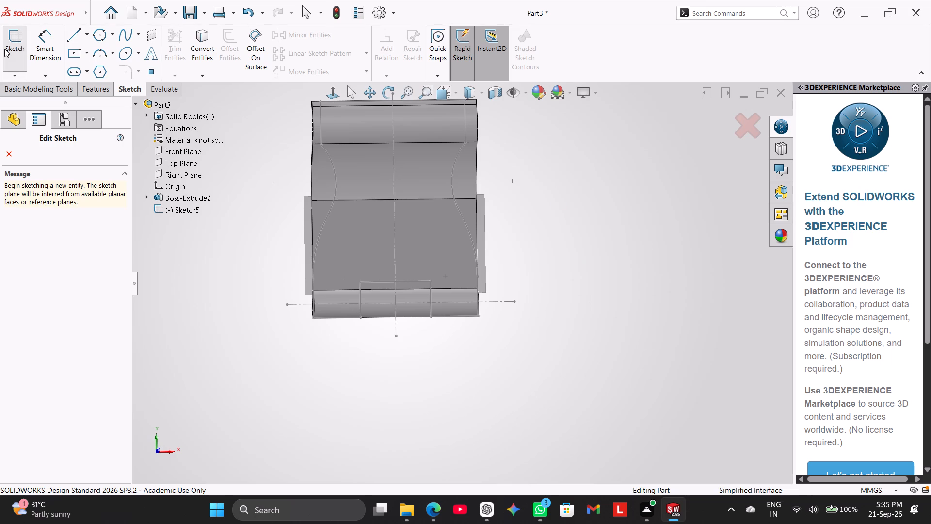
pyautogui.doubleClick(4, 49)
# Reopen Sketch5, draw a slanted construction line about 59 mm long to the left of the profile, and exit the sketch.
pyautogui.doubleClick(327, 221)
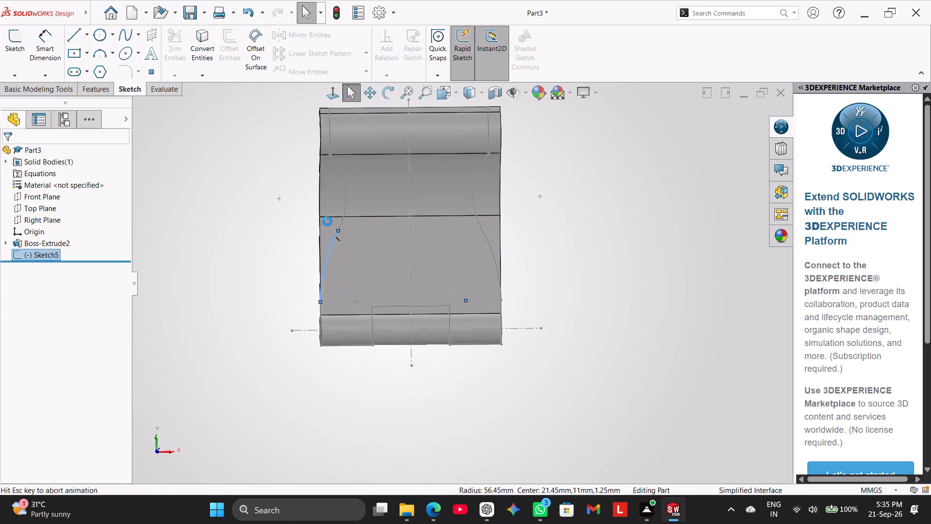
pyautogui.click(240, 250)
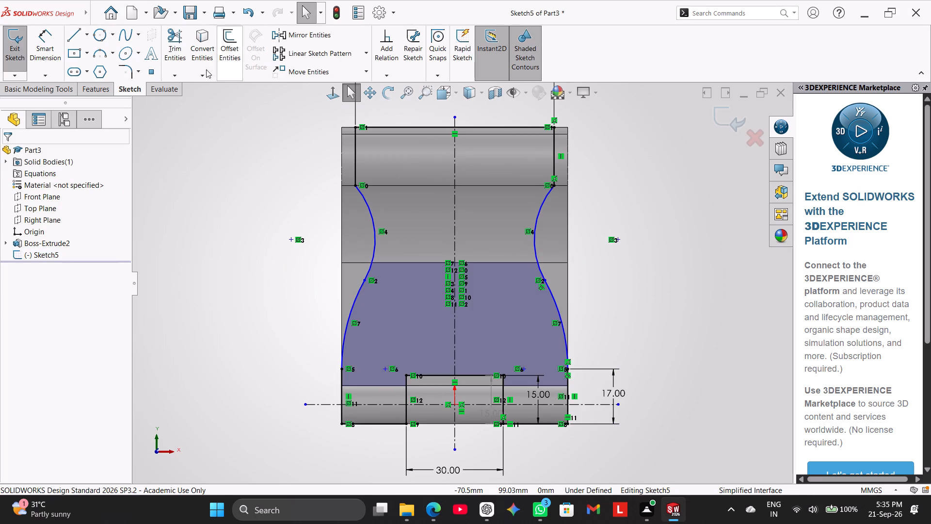
pyautogui.click(86, 41)
pyautogui.click(87, 56)
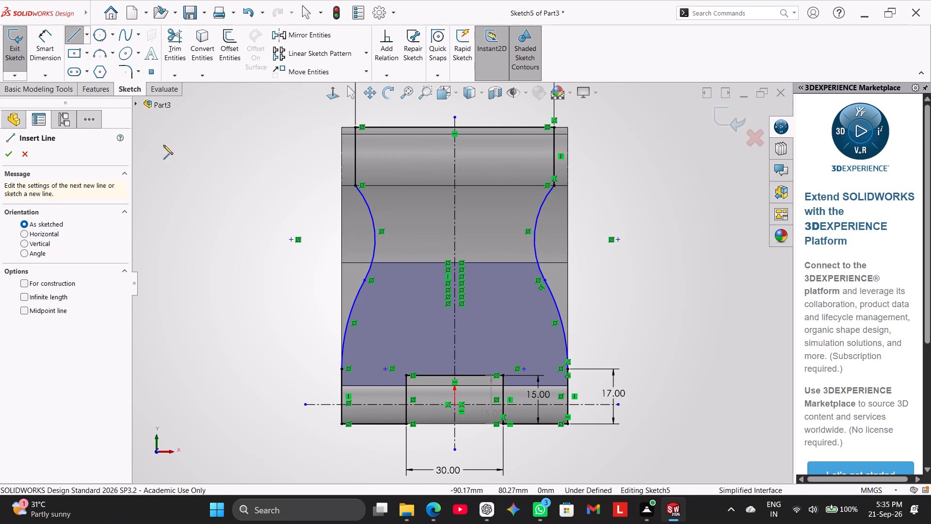
pyautogui.click(88, 32)
pyautogui.click(92, 63)
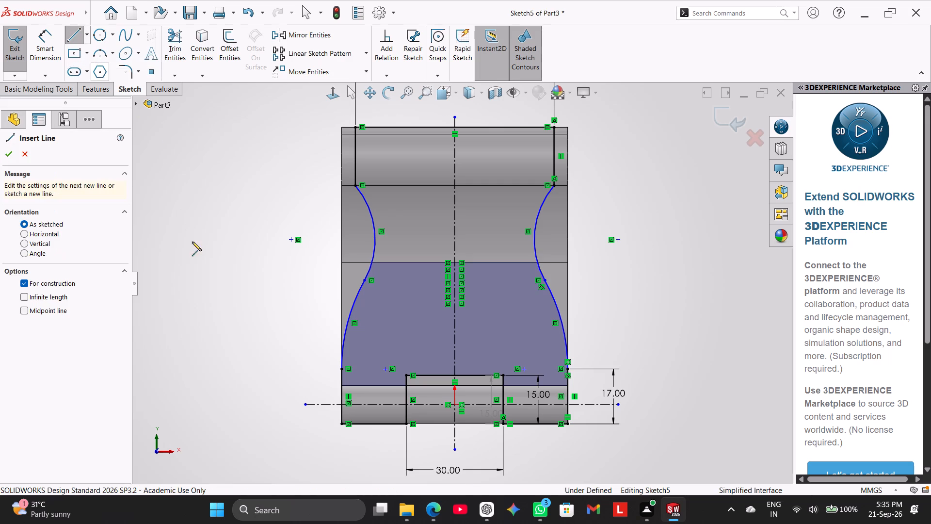
pyautogui.moveTo(193, 305); pyautogui.dragTo(283, 137)
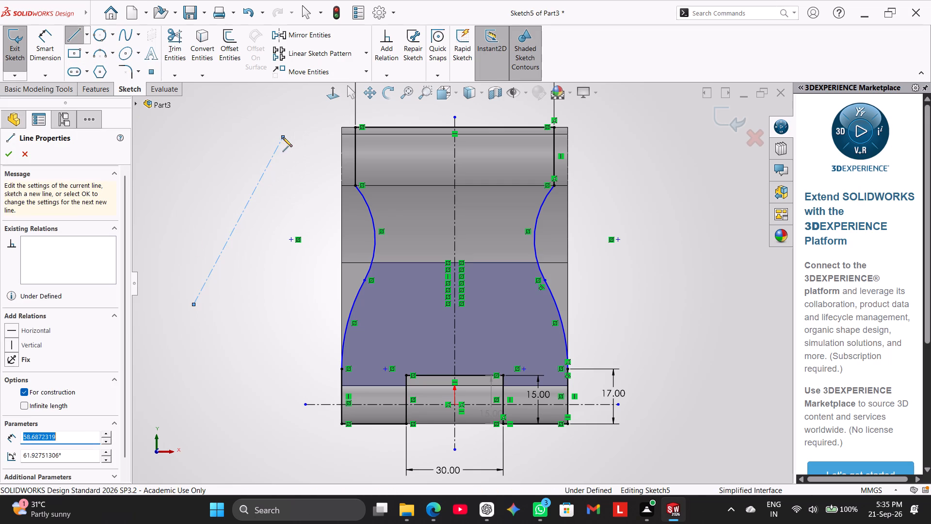
pyautogui.rightClick(283, 137)
pyautogui.click(264, 182)
pyautogui.rightClick(223, 173)
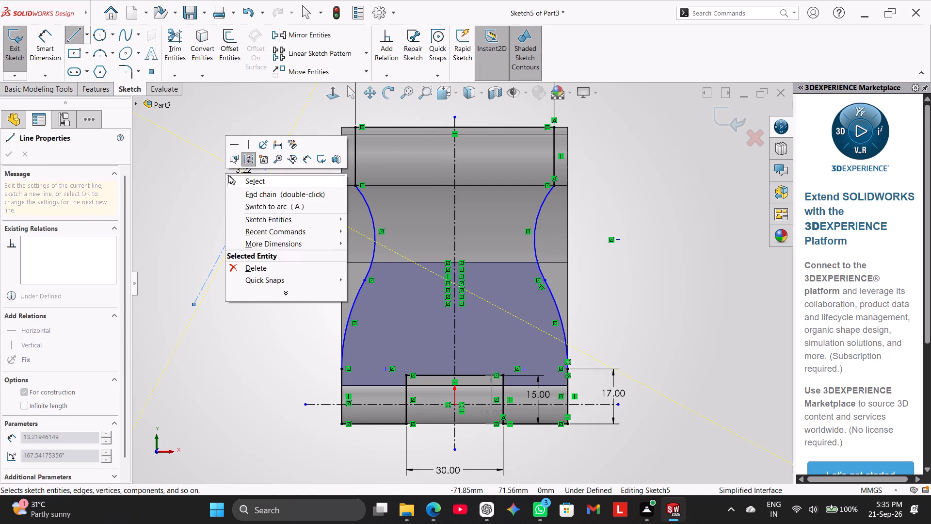
pyautogui.click(232, 177)
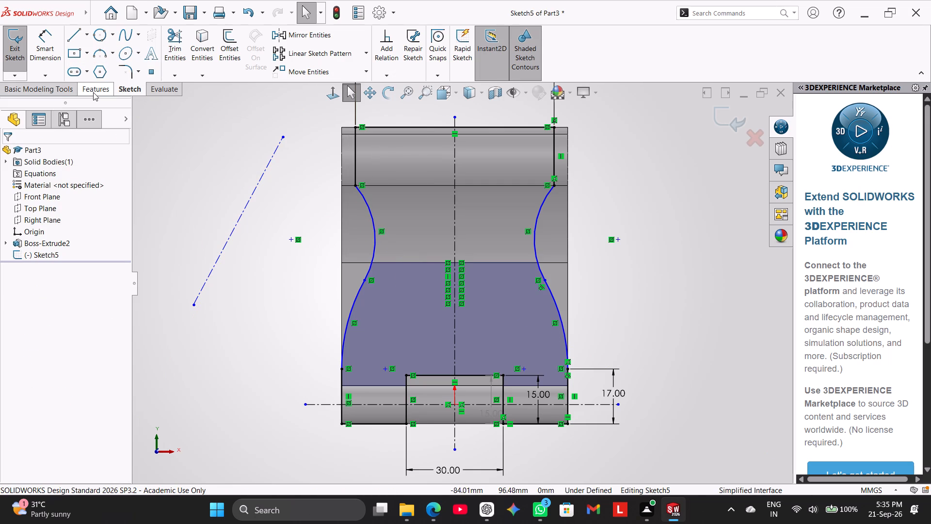
pyautogui.click(13, 55)
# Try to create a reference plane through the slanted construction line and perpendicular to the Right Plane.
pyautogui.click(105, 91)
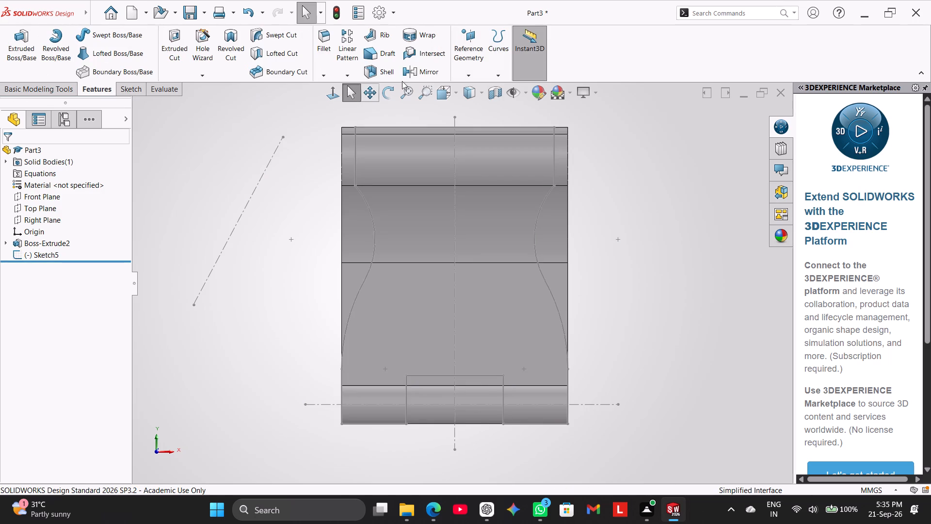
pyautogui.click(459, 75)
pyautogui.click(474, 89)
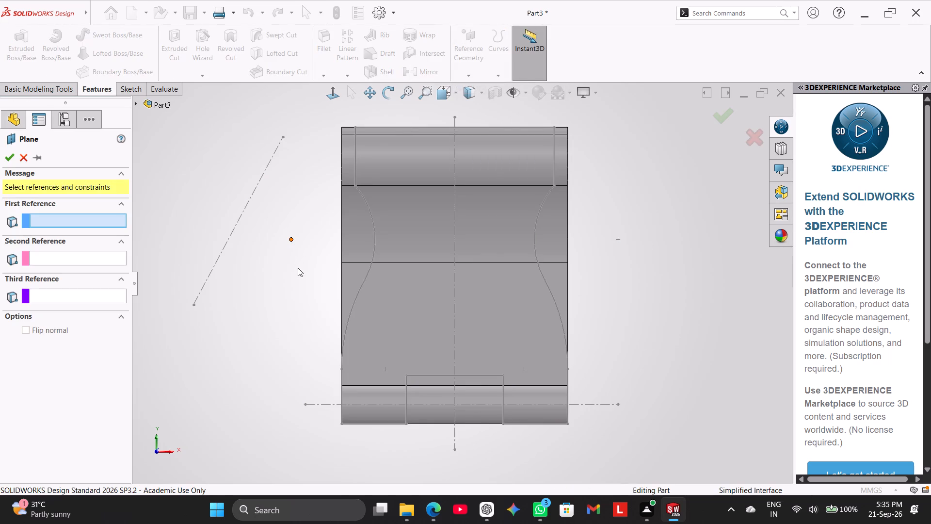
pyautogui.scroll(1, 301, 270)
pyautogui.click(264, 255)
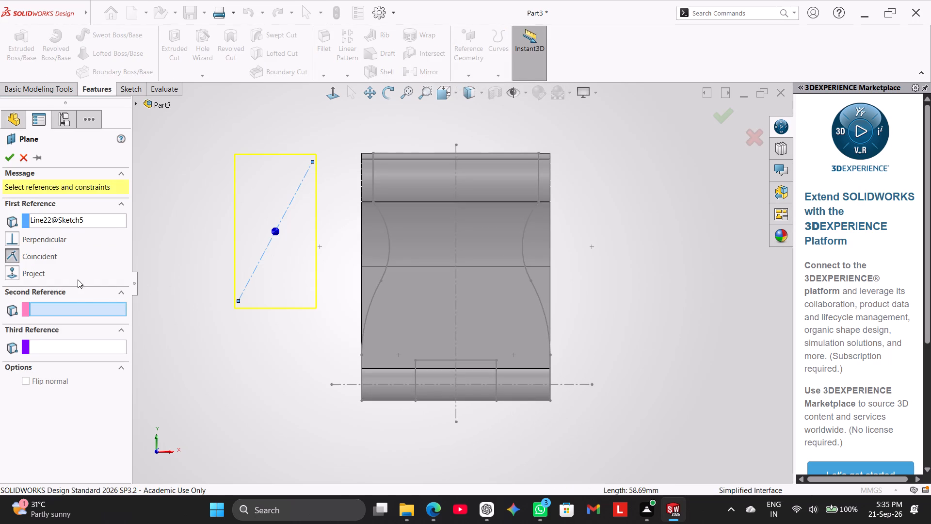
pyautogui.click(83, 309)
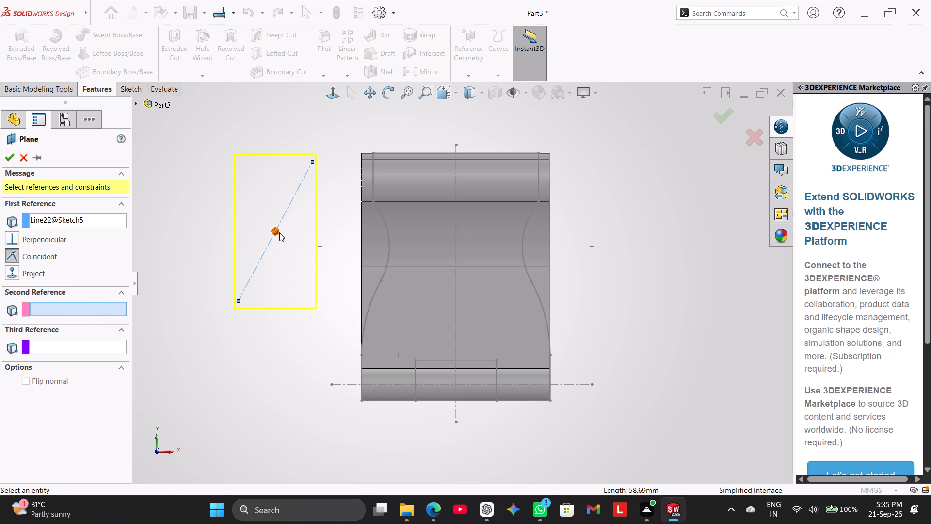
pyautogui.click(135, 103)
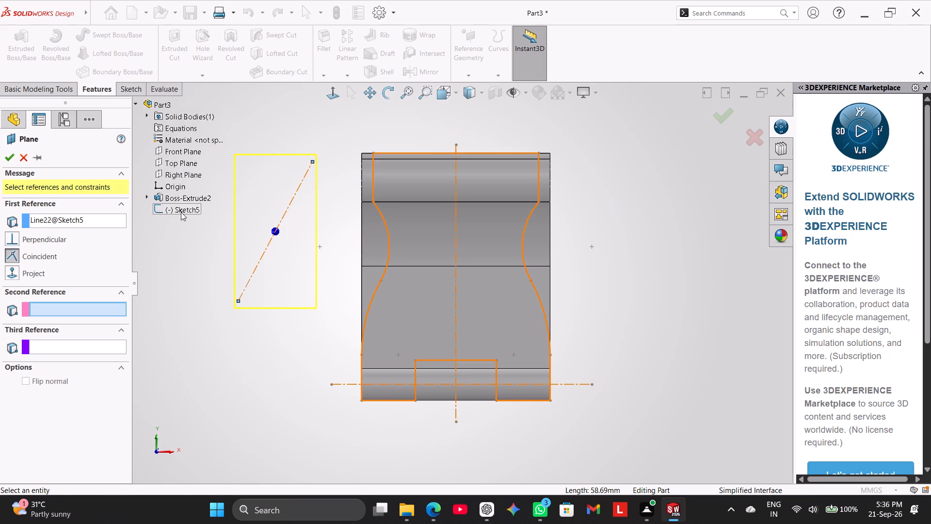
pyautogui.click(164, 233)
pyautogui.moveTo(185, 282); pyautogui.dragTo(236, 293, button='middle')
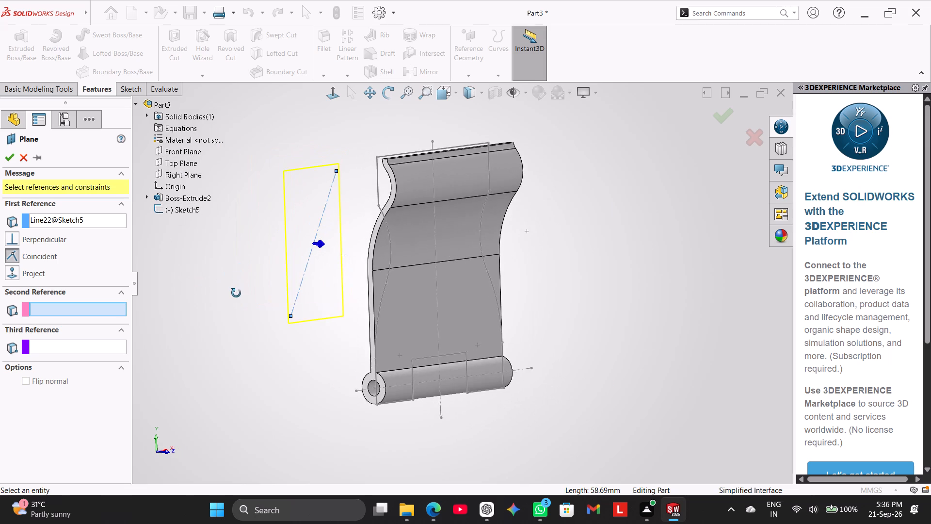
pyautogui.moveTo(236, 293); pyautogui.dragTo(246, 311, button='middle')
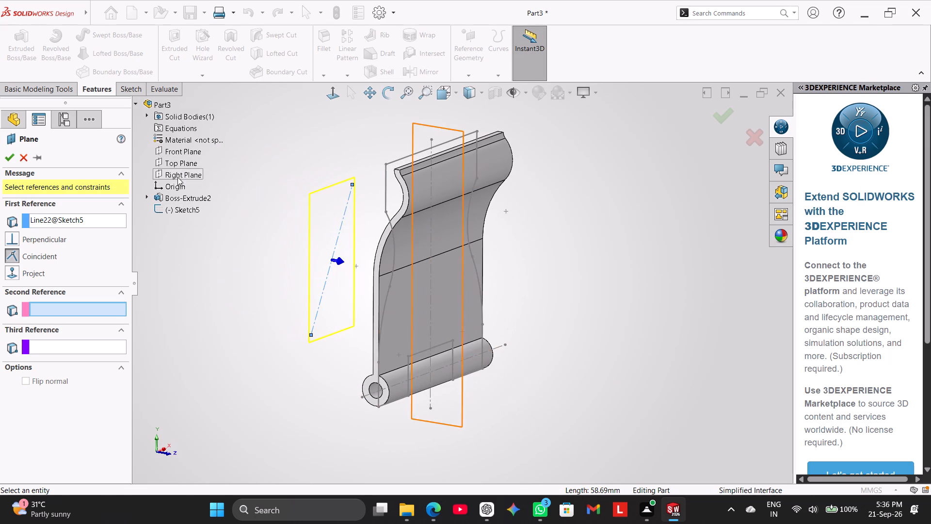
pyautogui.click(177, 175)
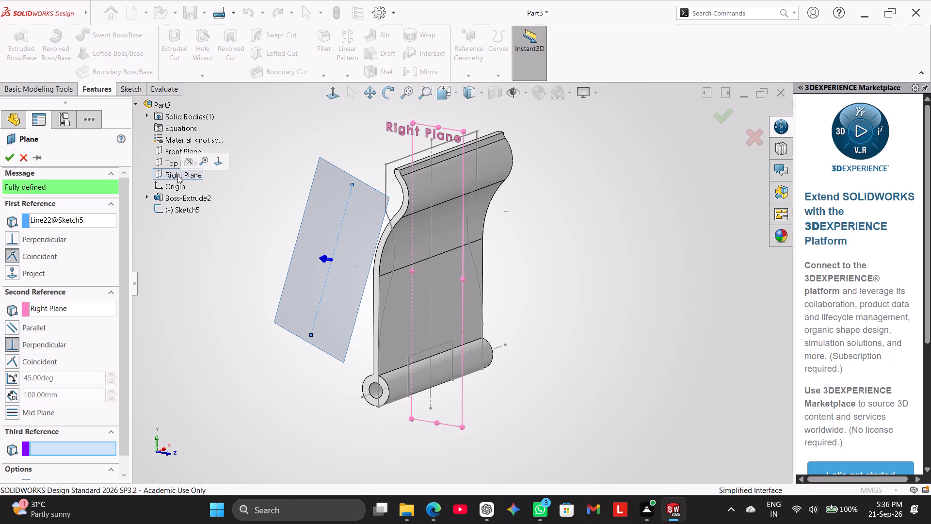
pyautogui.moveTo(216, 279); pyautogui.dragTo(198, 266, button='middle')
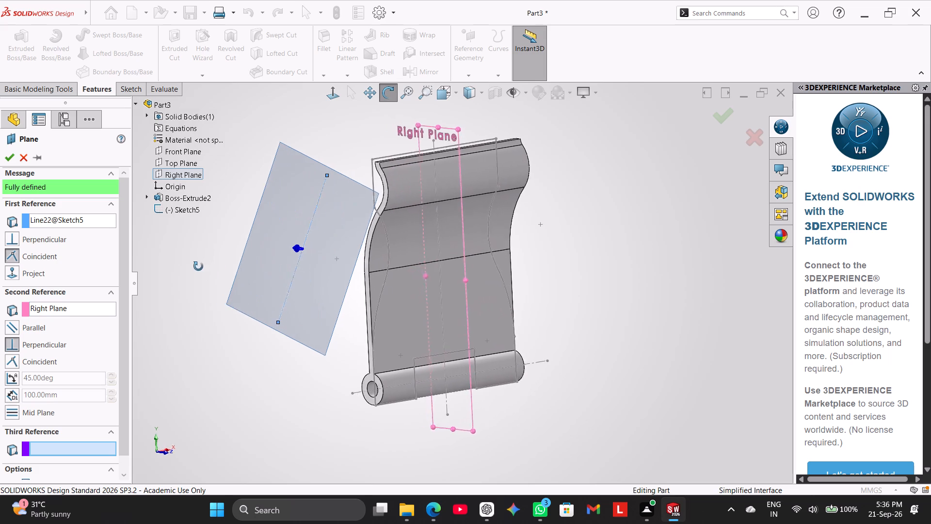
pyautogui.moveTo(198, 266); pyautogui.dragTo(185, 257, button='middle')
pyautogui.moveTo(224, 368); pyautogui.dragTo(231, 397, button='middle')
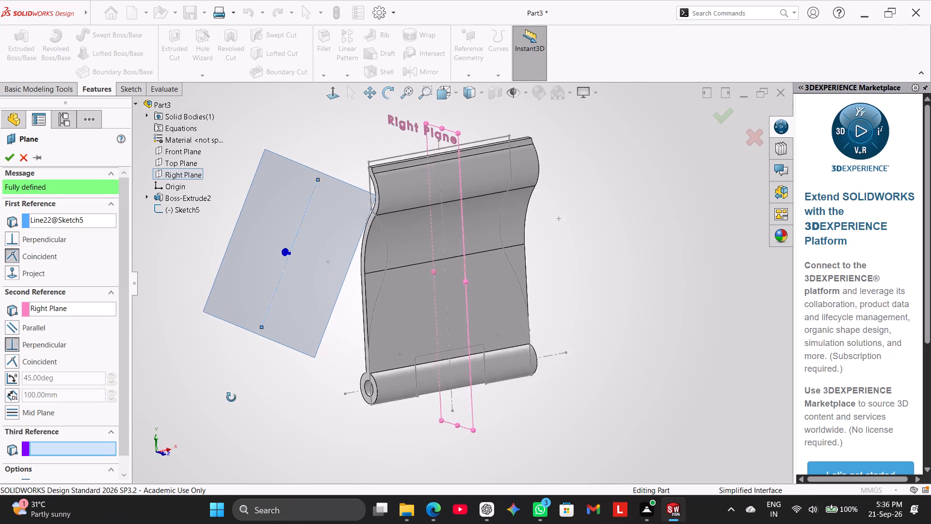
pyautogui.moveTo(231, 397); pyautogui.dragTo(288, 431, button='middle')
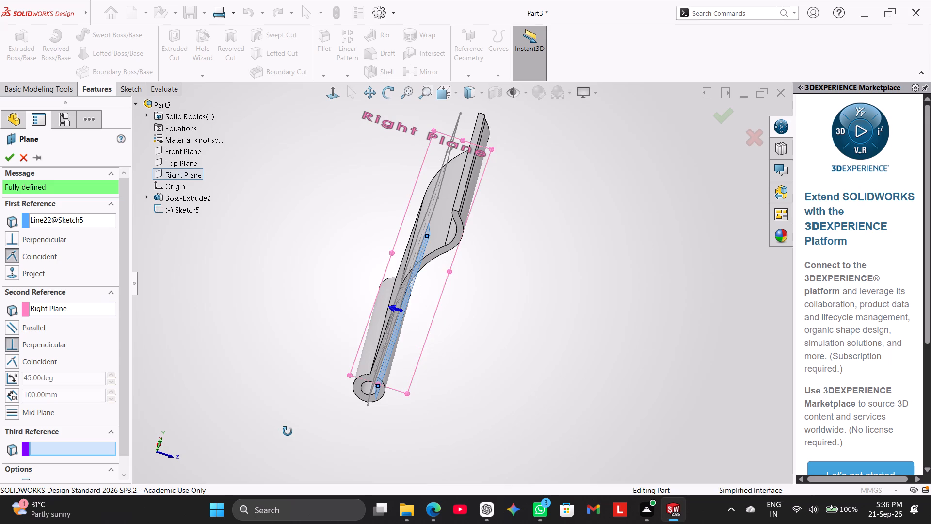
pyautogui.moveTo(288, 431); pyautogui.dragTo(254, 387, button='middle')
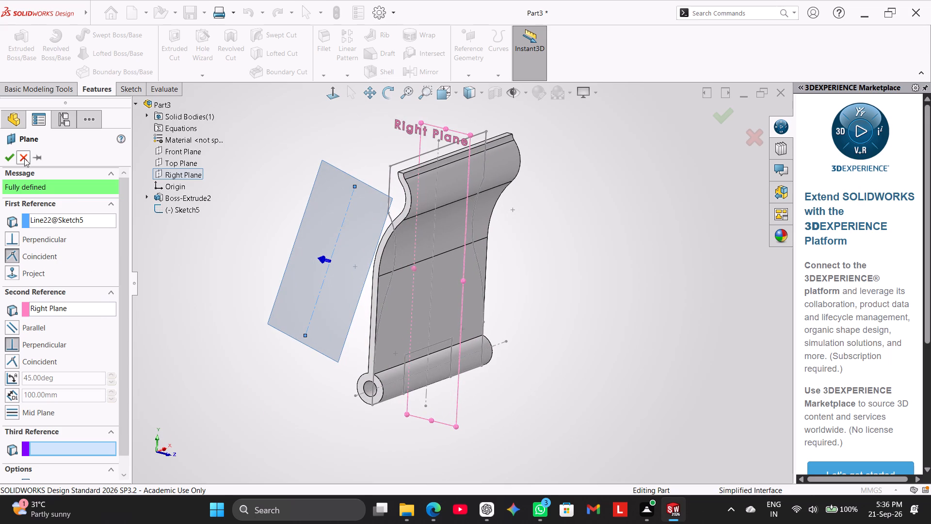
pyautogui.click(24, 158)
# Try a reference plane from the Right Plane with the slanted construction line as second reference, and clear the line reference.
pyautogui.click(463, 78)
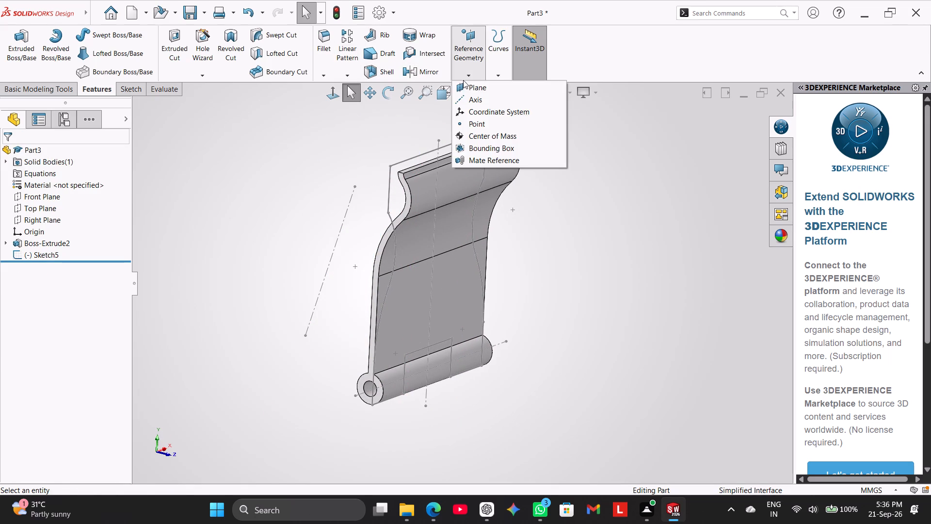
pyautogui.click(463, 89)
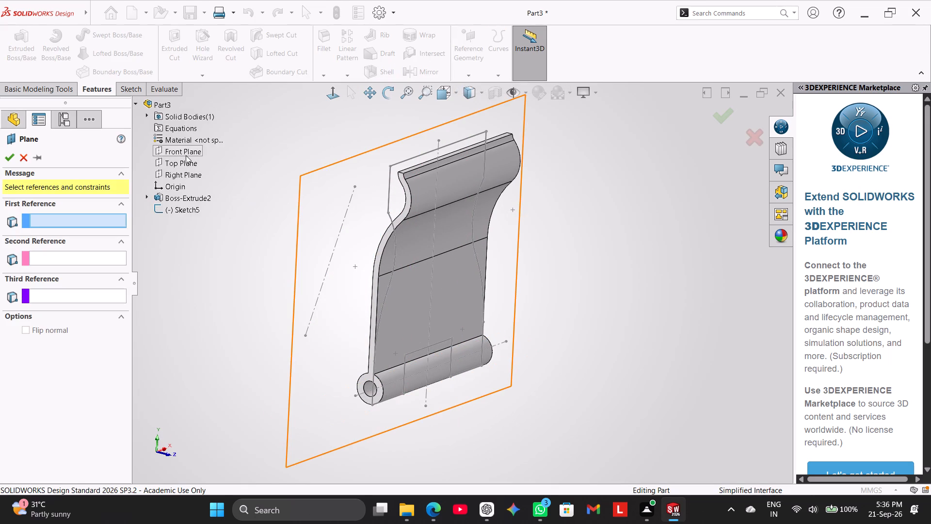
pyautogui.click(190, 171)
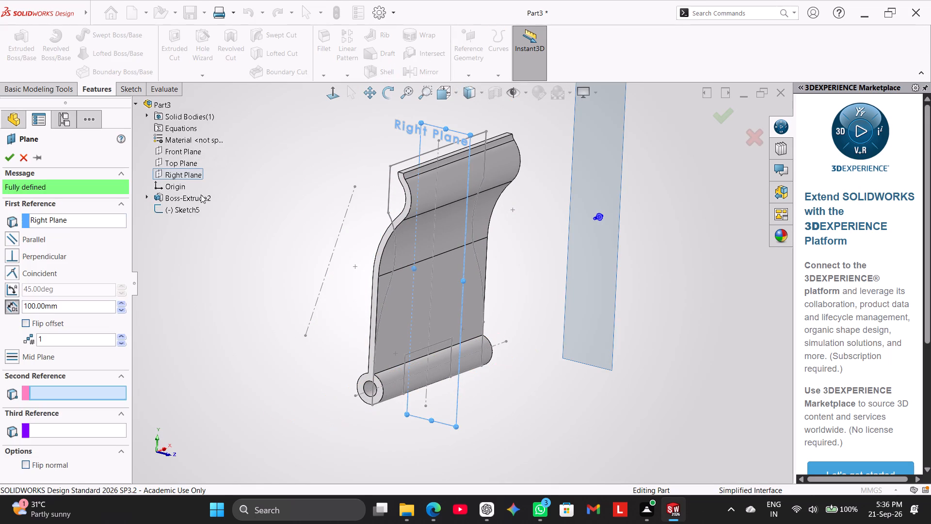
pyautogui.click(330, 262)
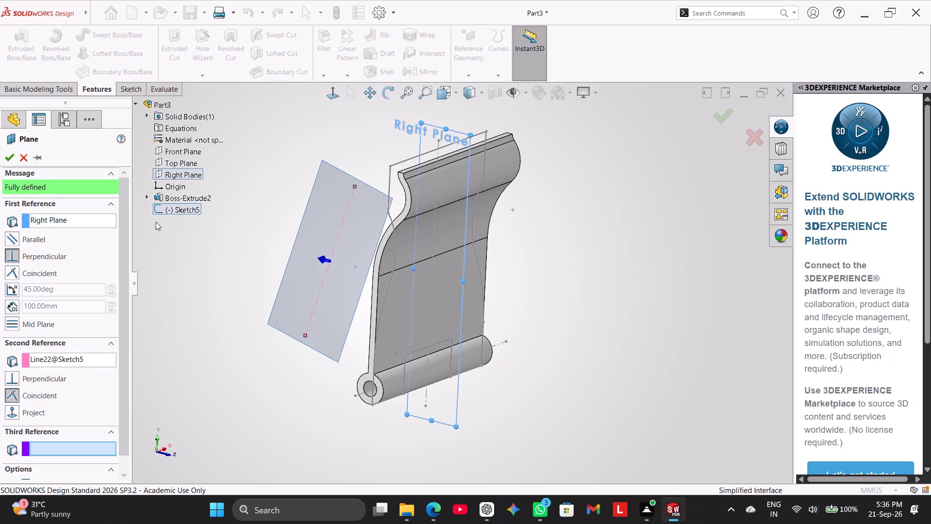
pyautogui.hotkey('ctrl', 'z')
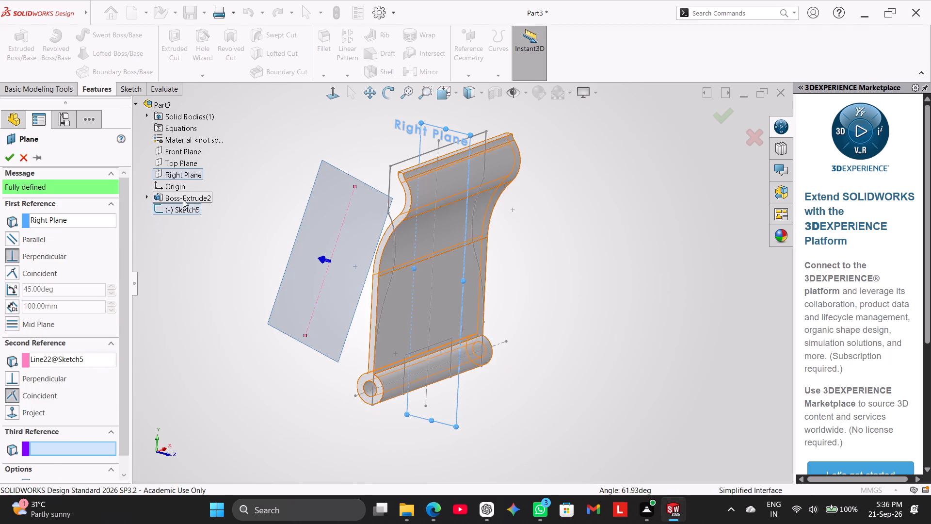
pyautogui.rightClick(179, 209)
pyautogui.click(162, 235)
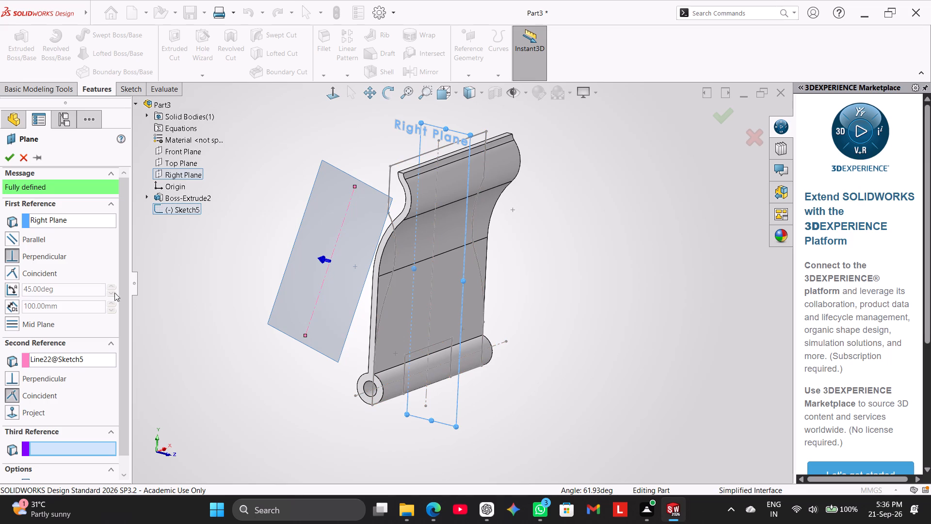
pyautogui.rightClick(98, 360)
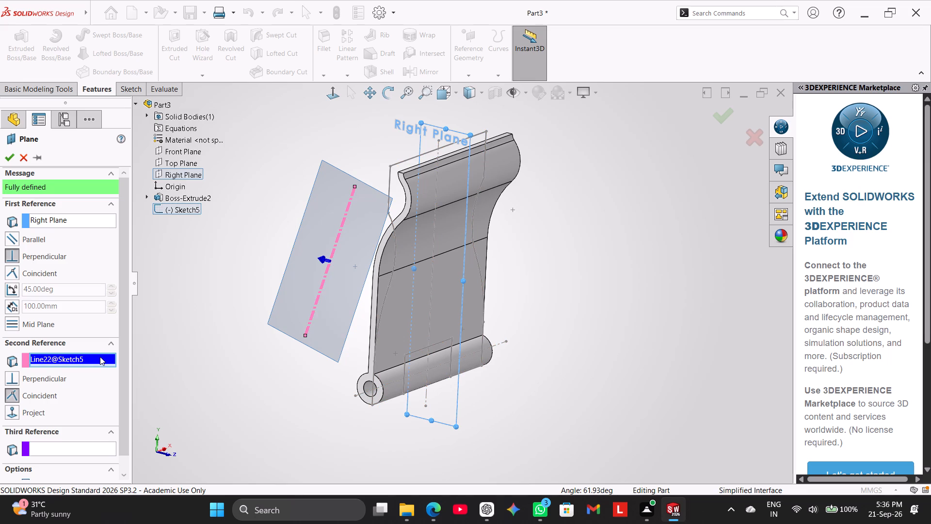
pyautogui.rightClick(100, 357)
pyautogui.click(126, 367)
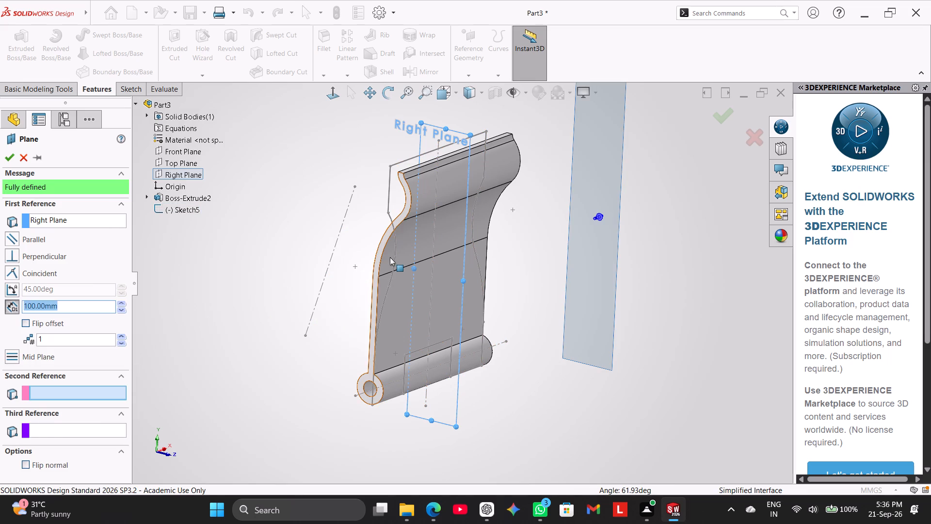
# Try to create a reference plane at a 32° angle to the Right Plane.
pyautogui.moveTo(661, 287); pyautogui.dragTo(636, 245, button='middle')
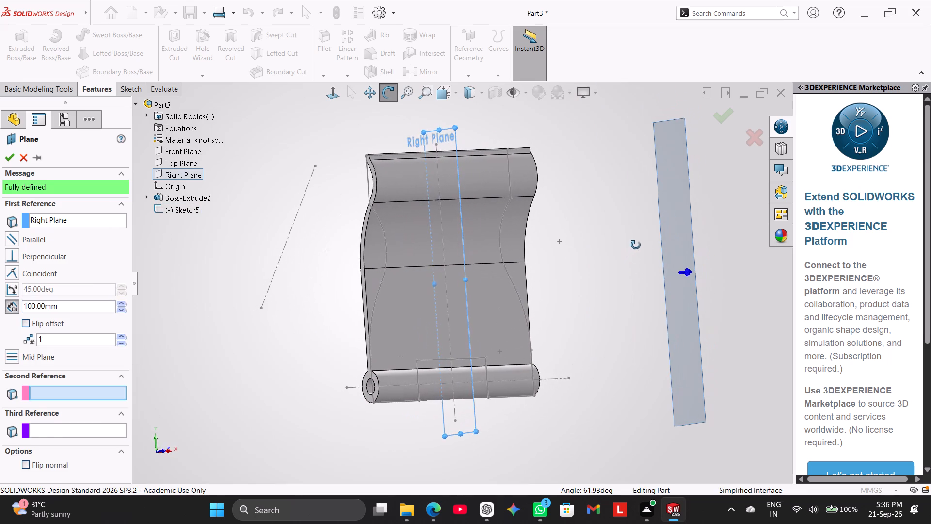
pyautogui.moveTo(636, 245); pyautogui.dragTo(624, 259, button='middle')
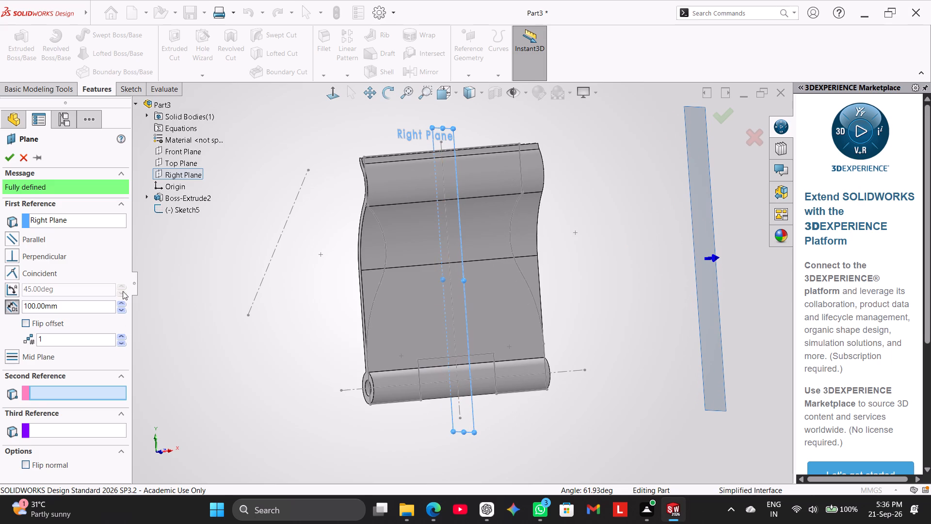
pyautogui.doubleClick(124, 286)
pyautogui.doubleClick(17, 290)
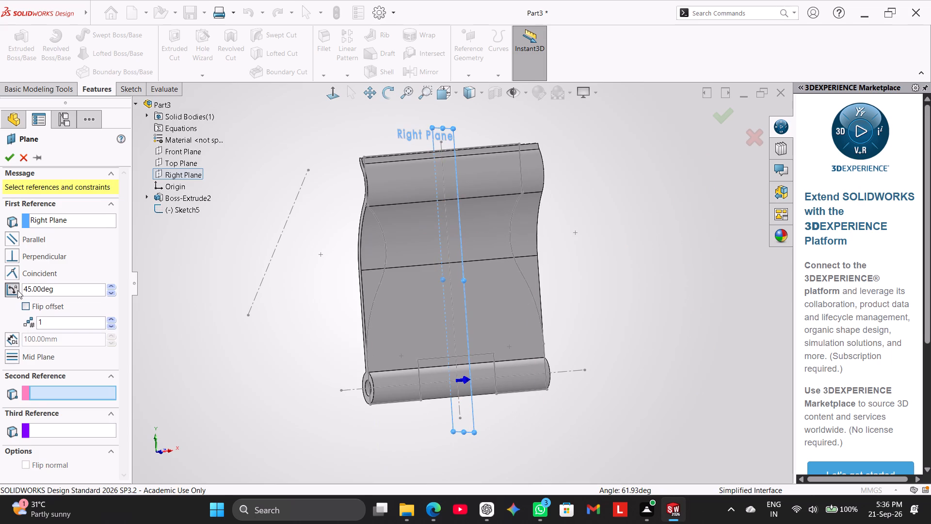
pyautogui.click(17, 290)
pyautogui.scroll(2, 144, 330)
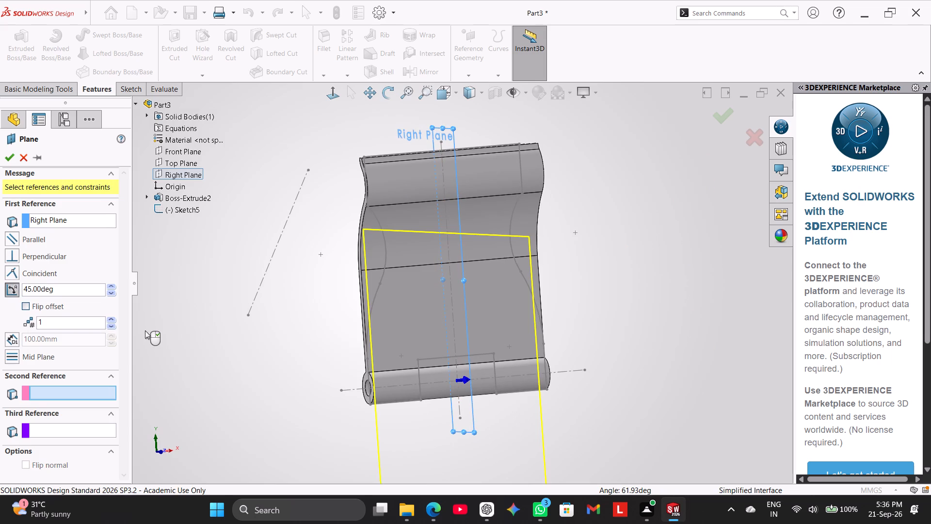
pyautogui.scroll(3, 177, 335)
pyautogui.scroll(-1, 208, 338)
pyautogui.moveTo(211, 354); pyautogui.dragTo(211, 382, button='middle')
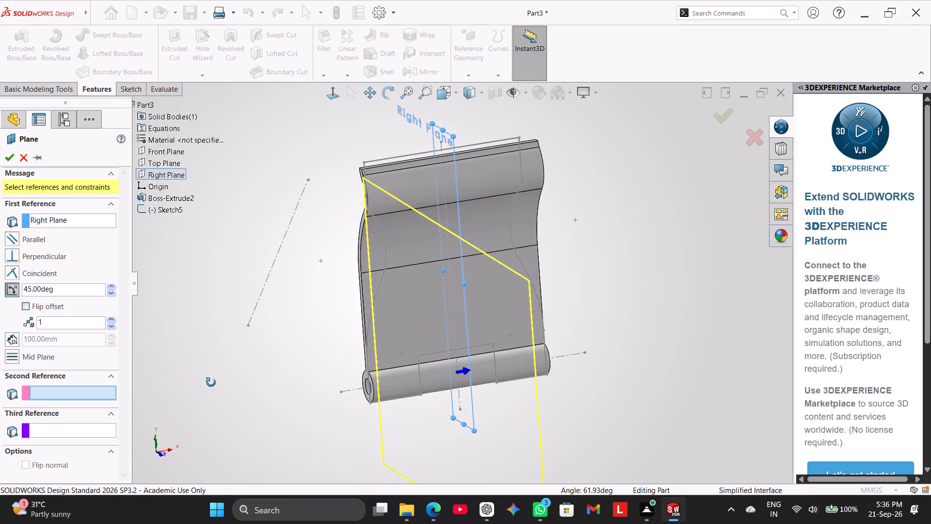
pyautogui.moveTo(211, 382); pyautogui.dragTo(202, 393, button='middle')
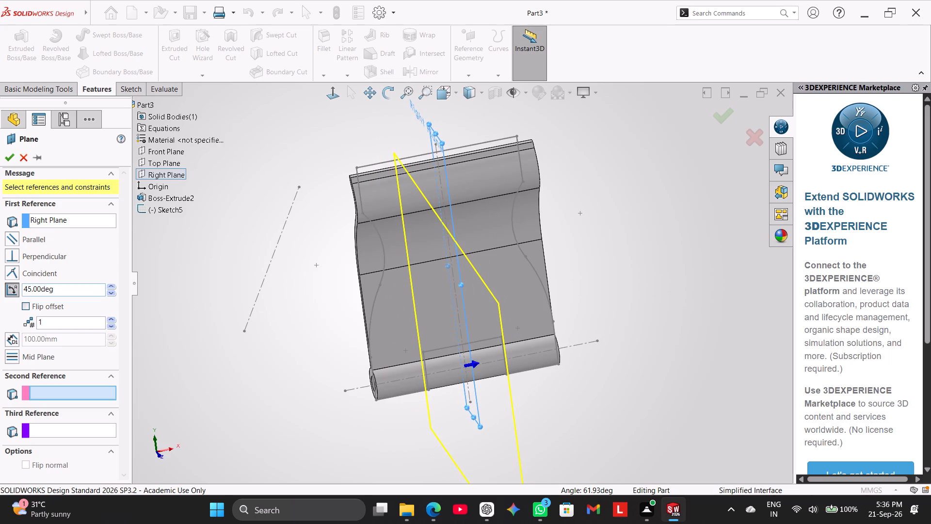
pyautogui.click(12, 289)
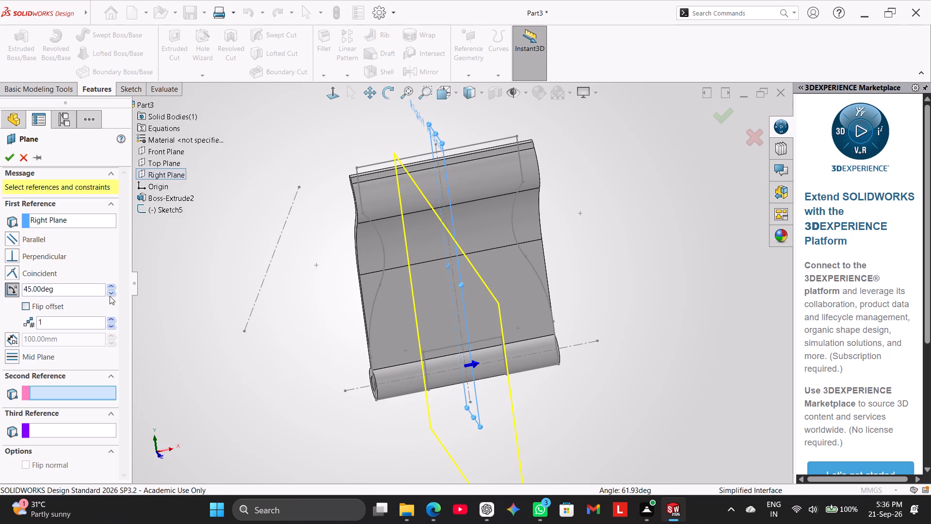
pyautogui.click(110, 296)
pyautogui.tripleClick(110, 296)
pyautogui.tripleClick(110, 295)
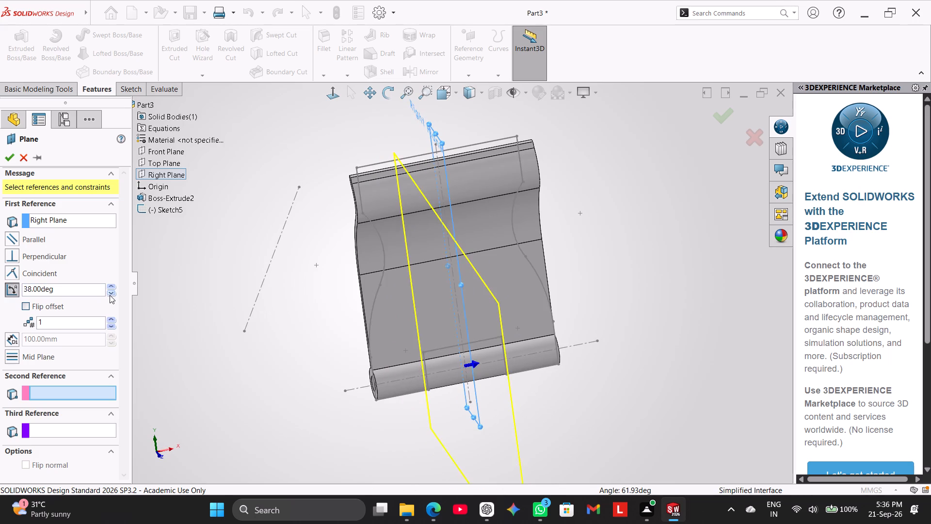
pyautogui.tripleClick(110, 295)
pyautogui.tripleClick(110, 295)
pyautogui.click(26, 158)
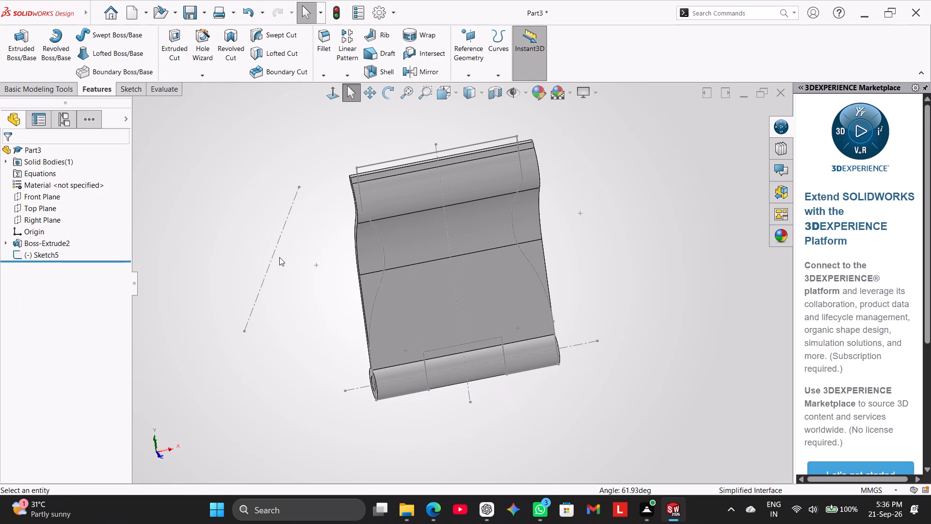
# Reopen Sketch5, delete the slanted construction line beside the profile, and exit the sketch.
pyautogui.doubleClick(276, 248)
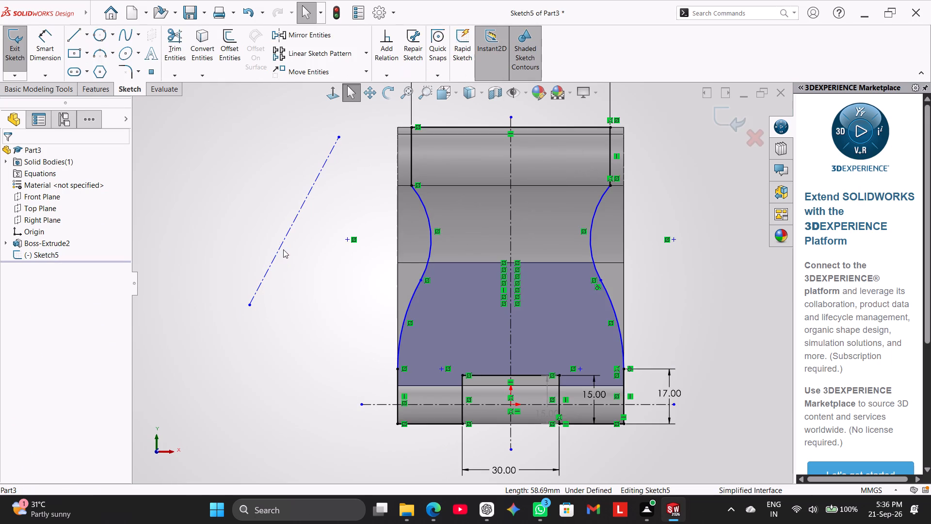
pyautogui.rightClick(283, 249)
pyautogui.click(281, 245)
pyautogui.rightClick(281, 245)
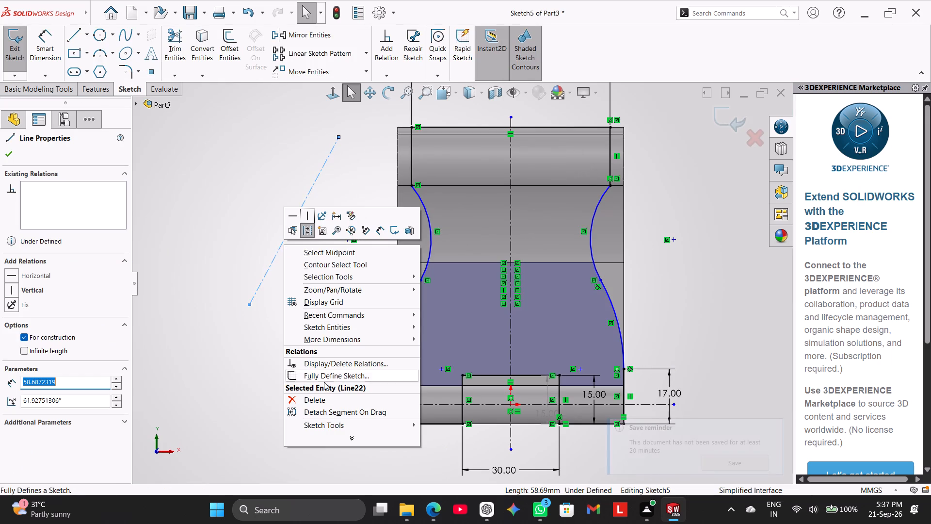
pyautogui.click(328, 397)
pyautogui.click(412, 257)
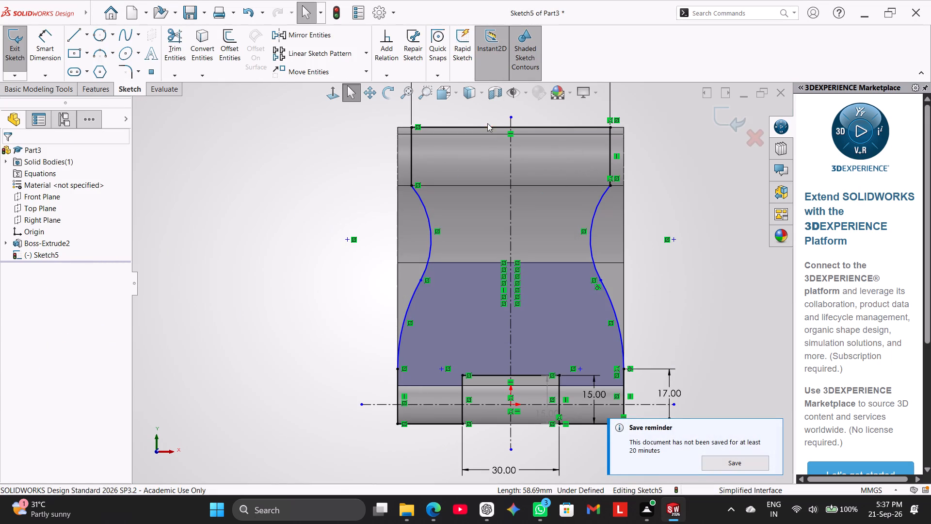
pyautogui.click(6, 53)
# Start a reference plane from the Right Plane with a 50 mm offset, flipped to the opposite side.
pyautogui.click(97, 91)
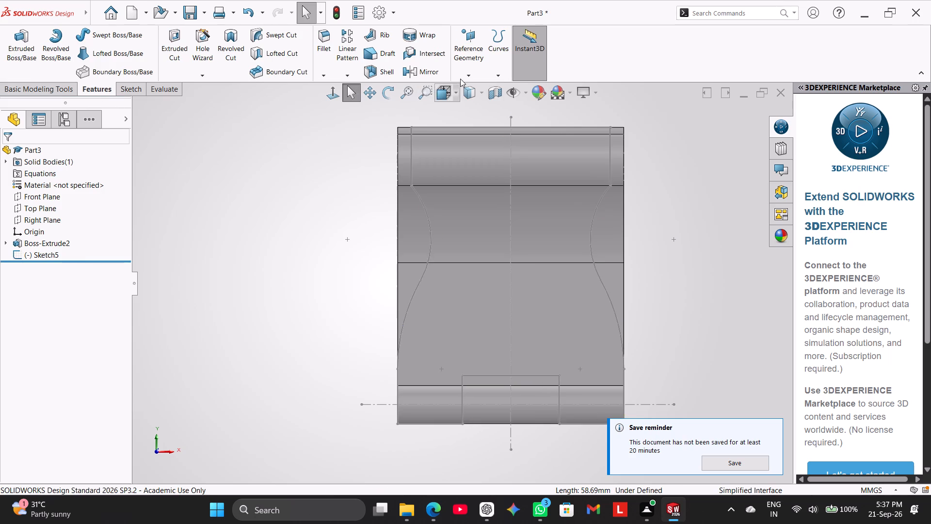
pyautogui.click(464, 77)
pyautogui.click(471, 87)
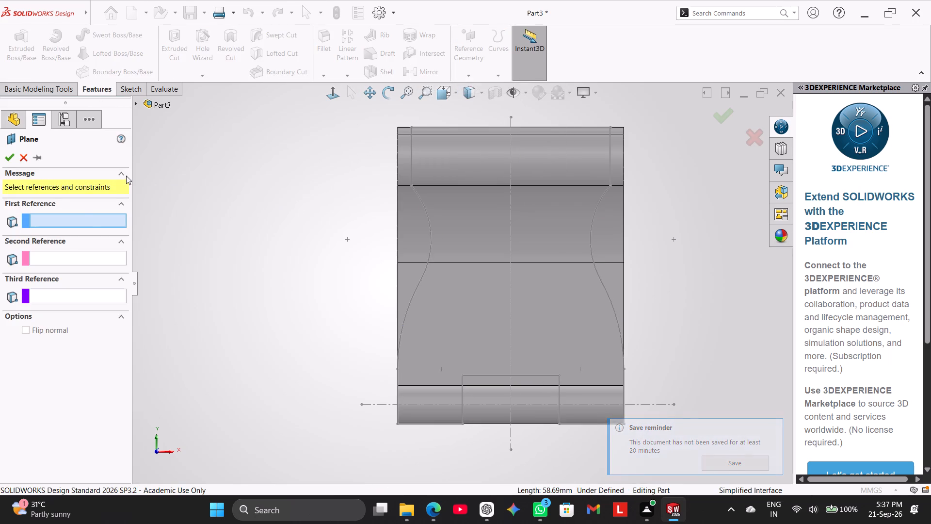
pyautogui.click(137, 101)
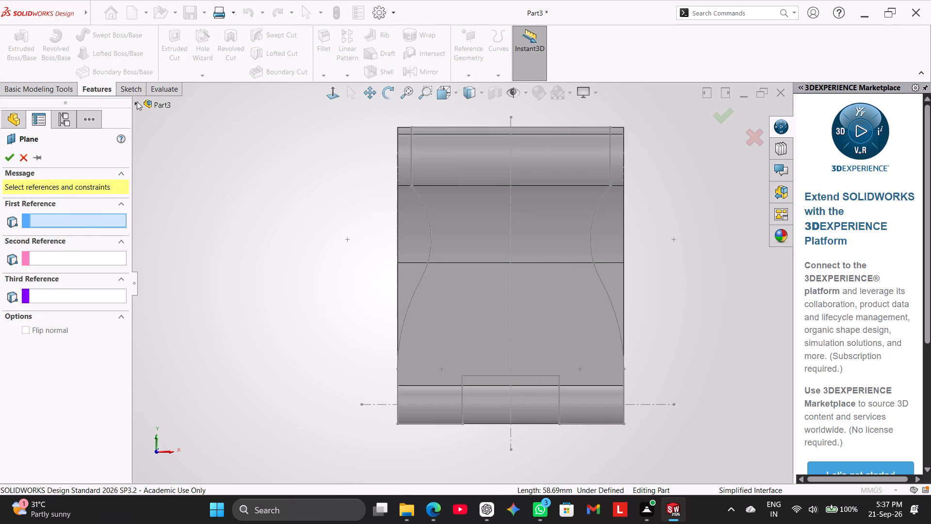
pyautogui.moveTo(226, 272); pyautogui.dragTo(283, 287, button='middle')
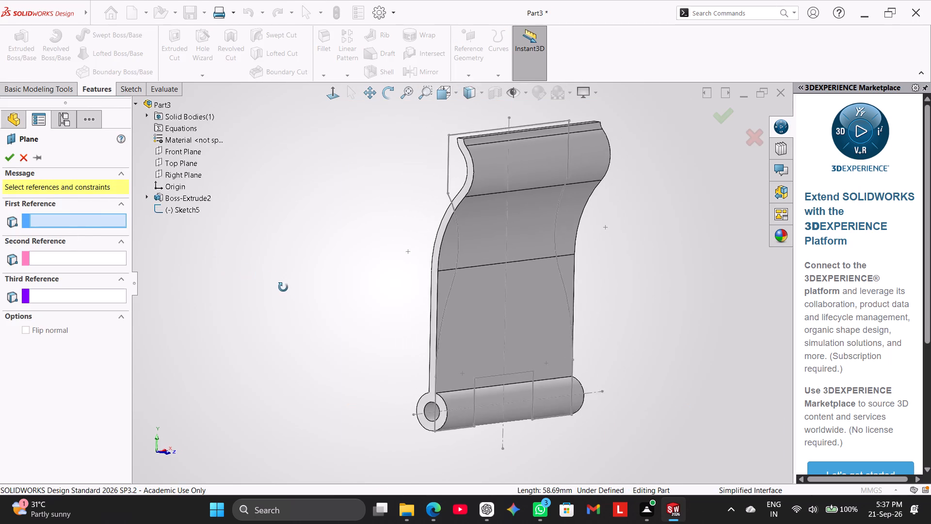
pyautogui.moveTo(283, 287); pyautogui.dragTo(287, 292, button='middle')
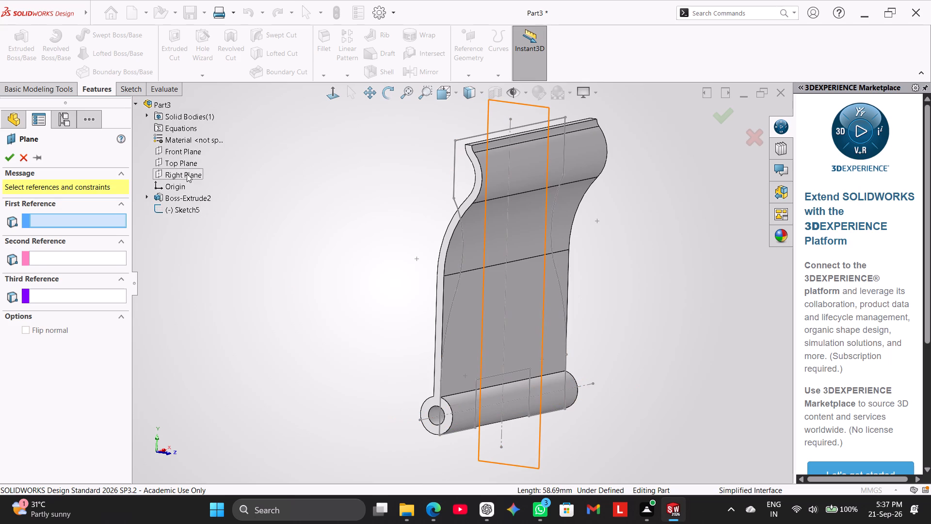
pyautogui.click(187, 174)
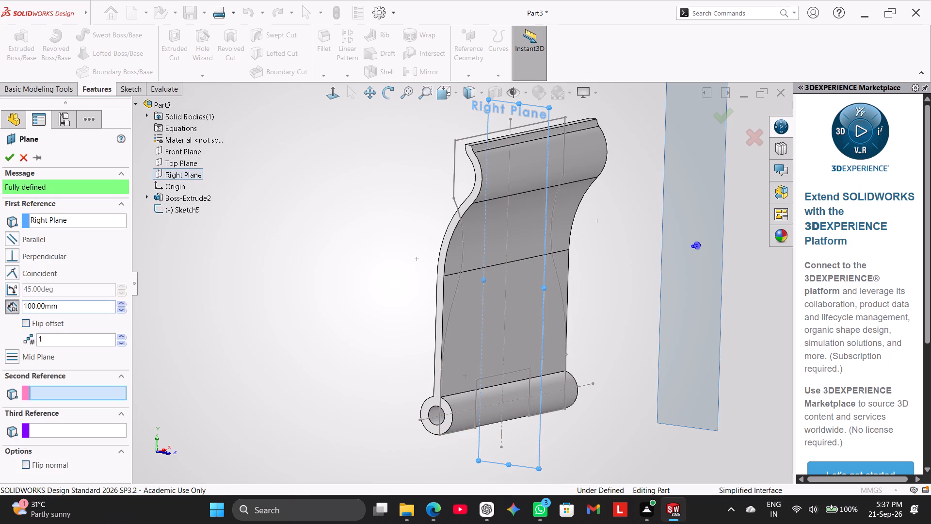
pyautogui.moveTo(79, 307); pyautogui.dragTo(0, 305)
pyautogui.write('50')
pyautogui.press('Return')
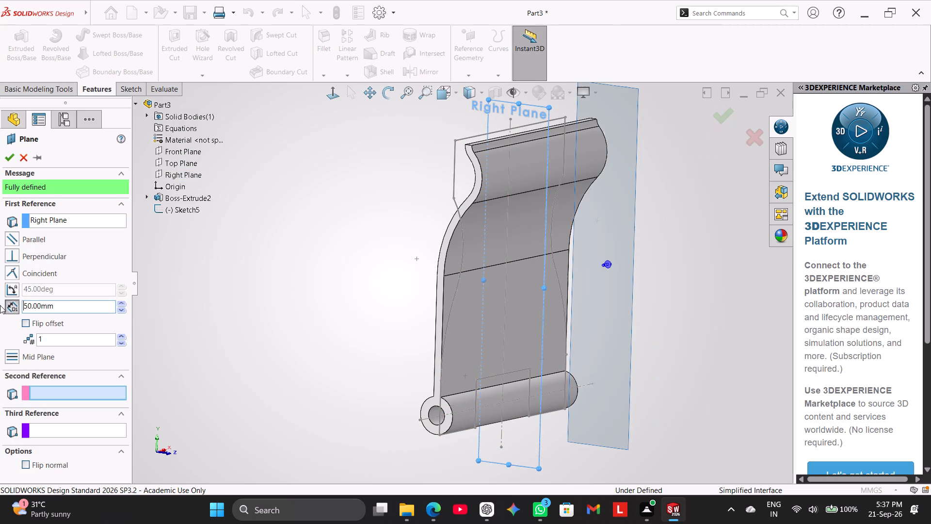
pyautogui.click(26, 326)
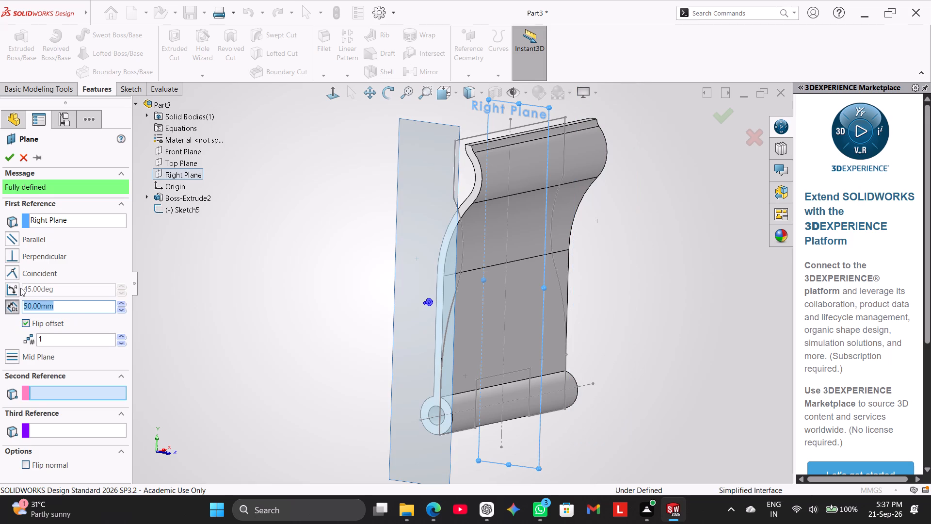
# Switch the plane from an offset distance to an angle from the Right Plane and raise the angle to 56°.
pyautogui.click(31, 290)
pyautogui.click(16, 290)
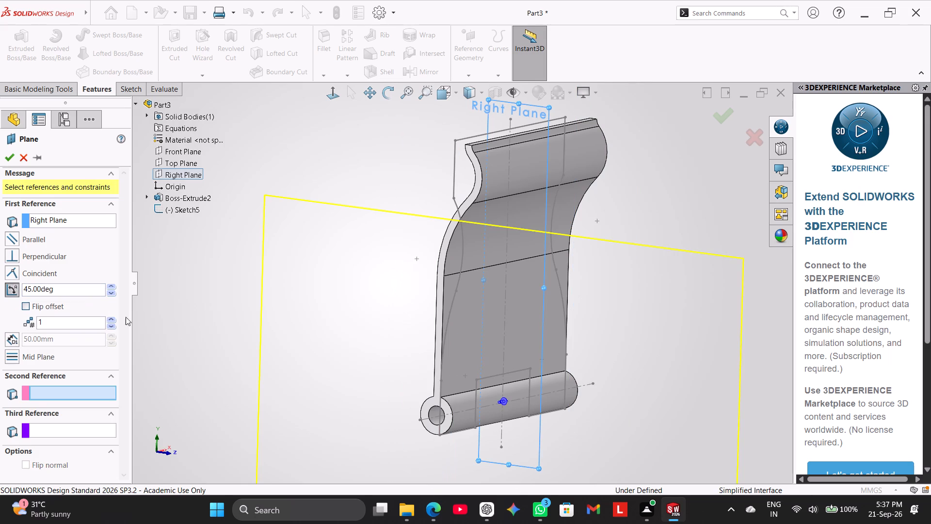
pyautogui.scroll(2, 158, 327)
pyautogui.scroll(1, 253, 329)
pyautogui.scroll(-2, 297, 328)
pyautogui.scroll(2, 297, 328)
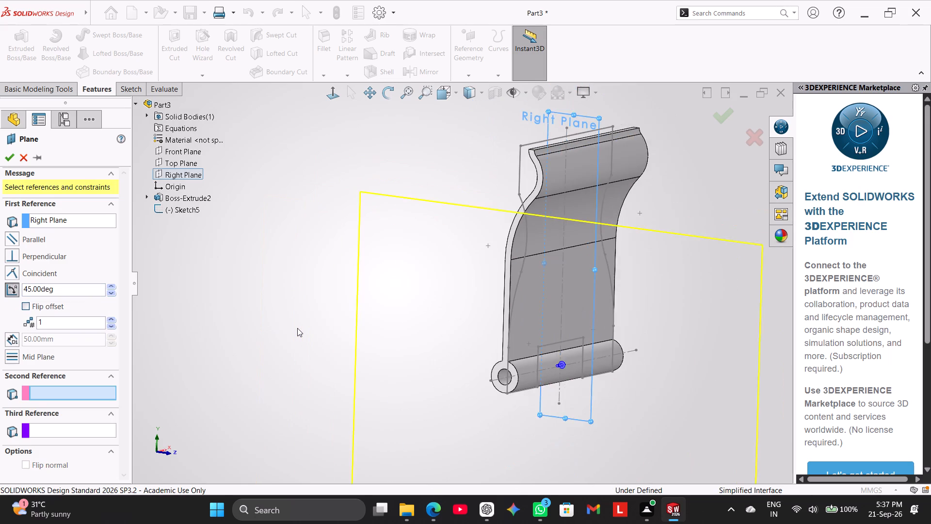
pyautogui.scroll(2, 297, 328)
pyautogui.click(114, 287)
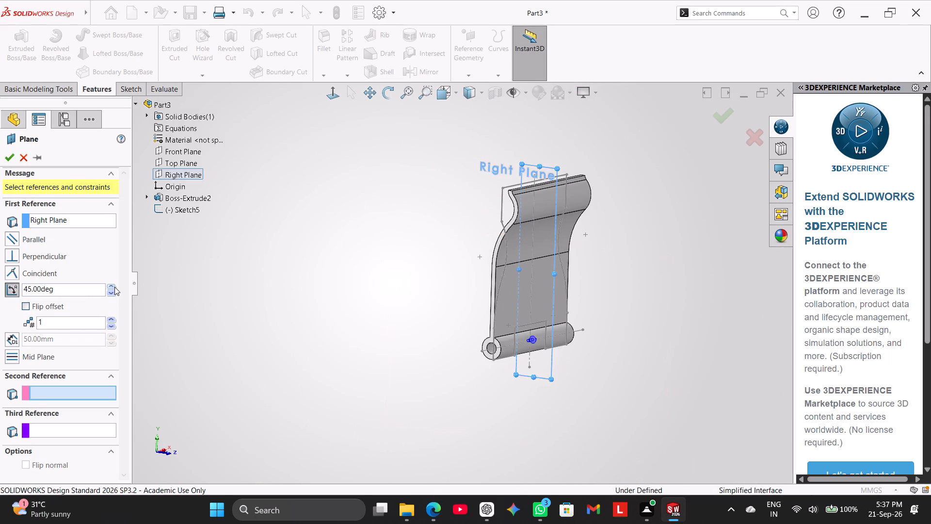
pyautogui.tripleClick(114, 287)
pyautogui.tripleClick(114, 287)
pyautogui.tripleClick(114, 287)
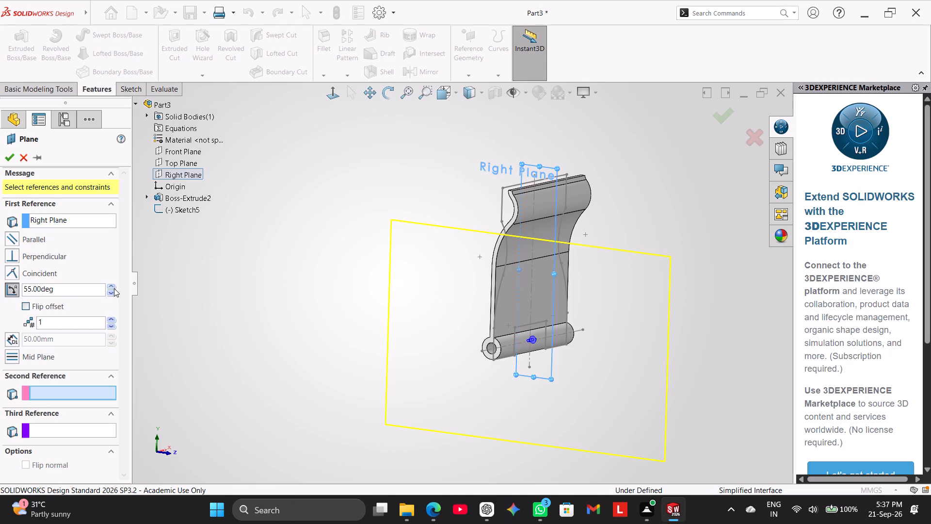
pyautogui.tripleClick(114, 293)
pyautogui.tripleClick(114, 293)
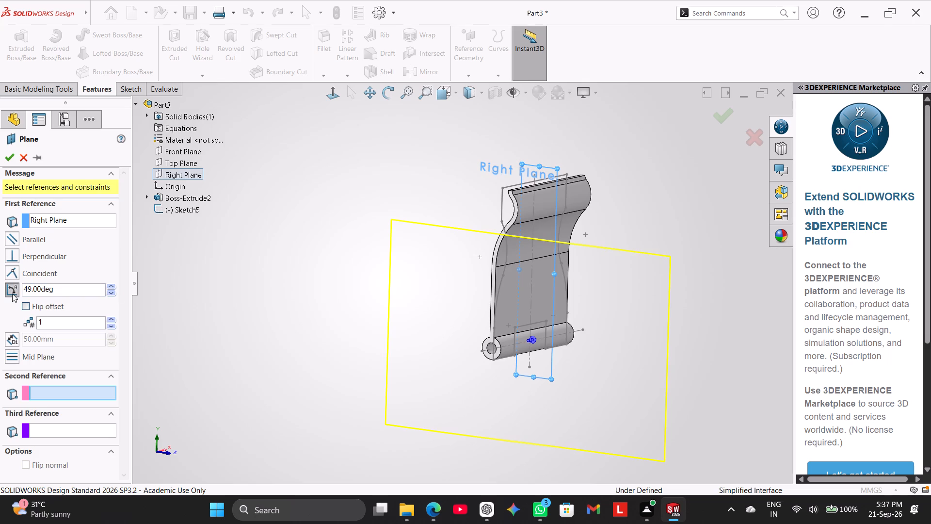
pyautogui.click(12, 293)
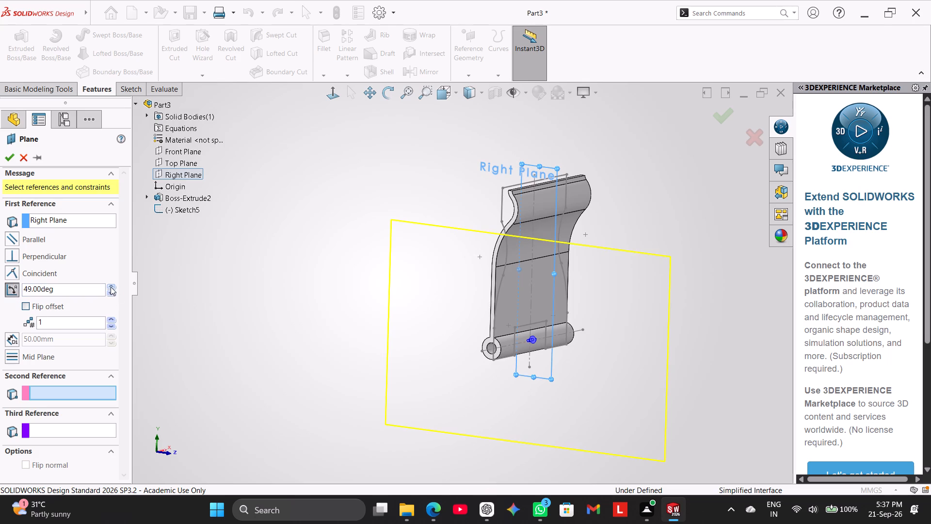
pyautogui.tripleClick(111, 285)
pyautogui.tripleClick(111, 285)
pyautogui.click(111, 285)
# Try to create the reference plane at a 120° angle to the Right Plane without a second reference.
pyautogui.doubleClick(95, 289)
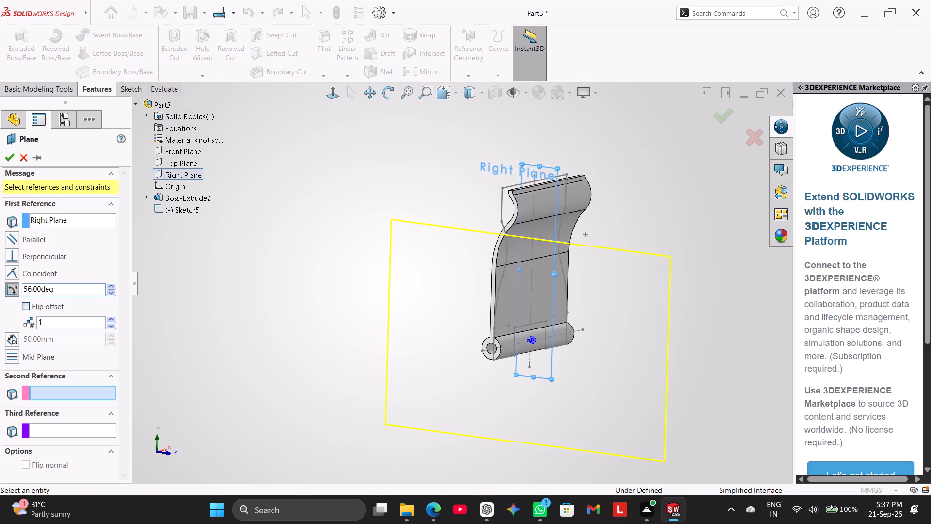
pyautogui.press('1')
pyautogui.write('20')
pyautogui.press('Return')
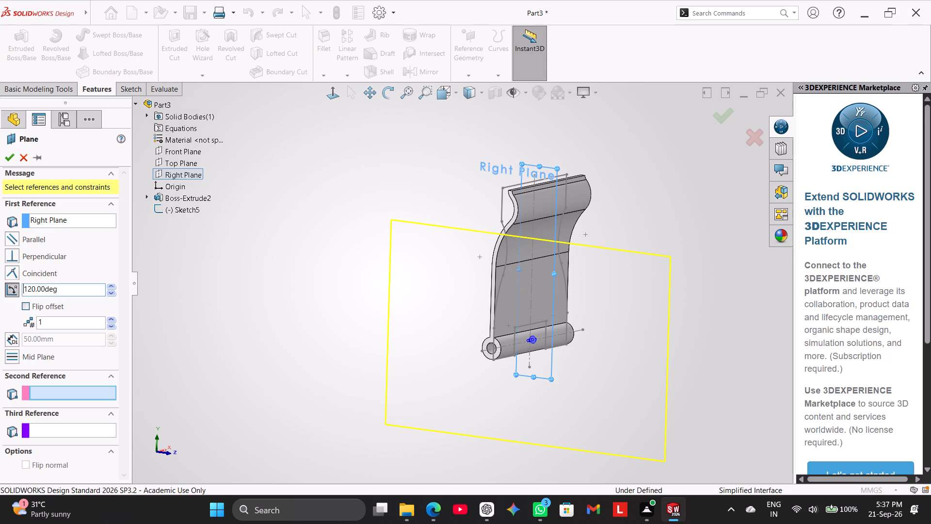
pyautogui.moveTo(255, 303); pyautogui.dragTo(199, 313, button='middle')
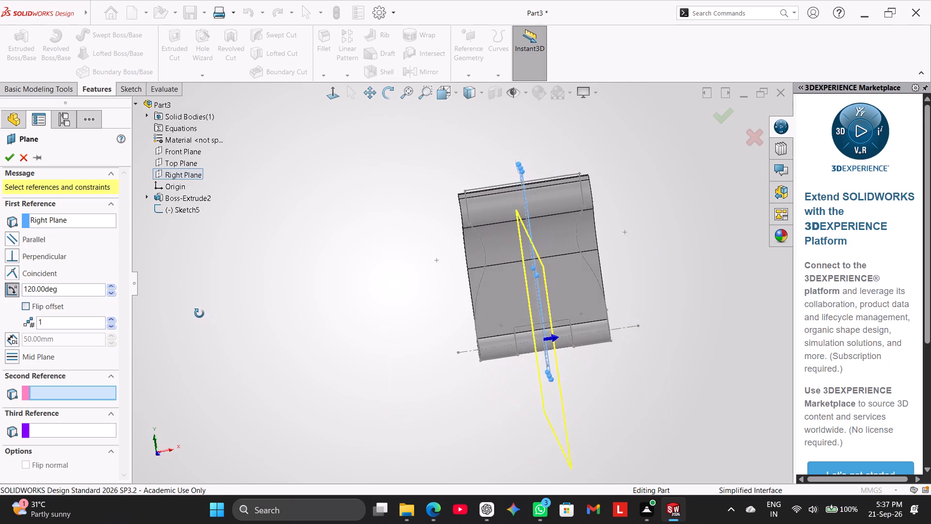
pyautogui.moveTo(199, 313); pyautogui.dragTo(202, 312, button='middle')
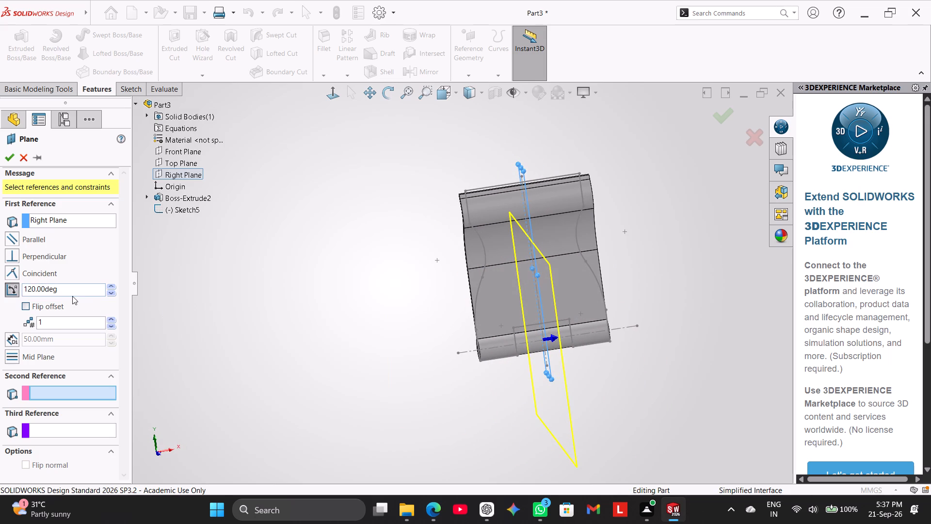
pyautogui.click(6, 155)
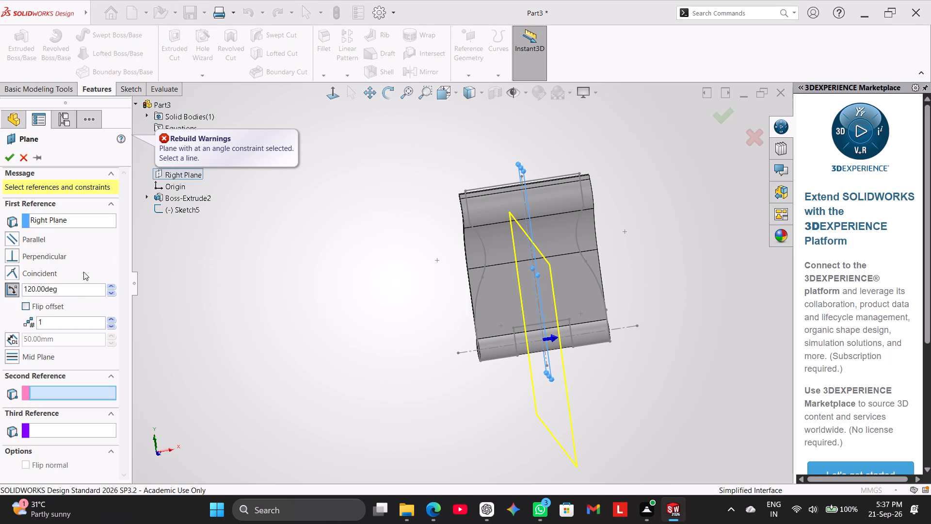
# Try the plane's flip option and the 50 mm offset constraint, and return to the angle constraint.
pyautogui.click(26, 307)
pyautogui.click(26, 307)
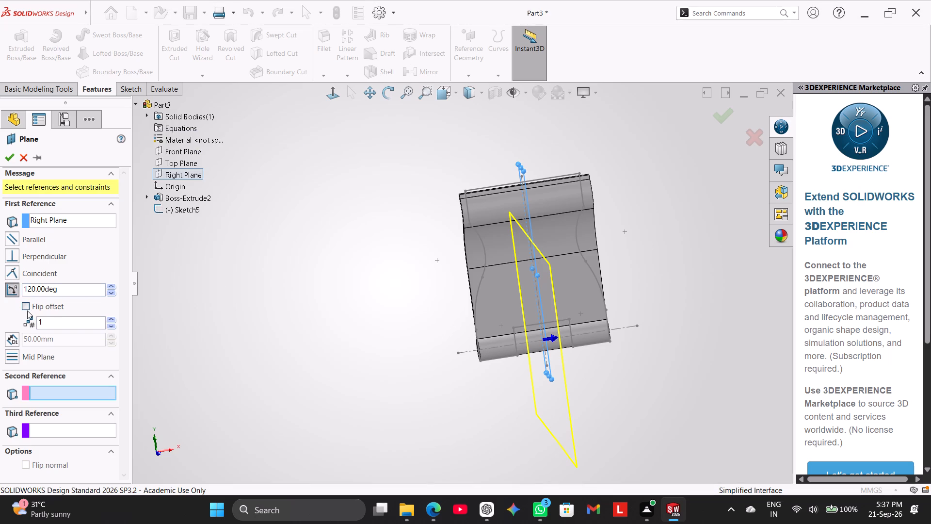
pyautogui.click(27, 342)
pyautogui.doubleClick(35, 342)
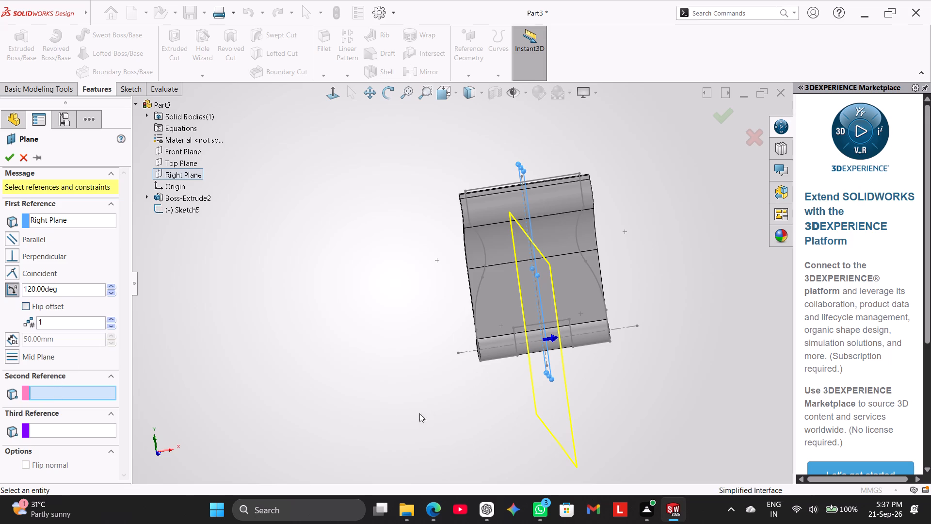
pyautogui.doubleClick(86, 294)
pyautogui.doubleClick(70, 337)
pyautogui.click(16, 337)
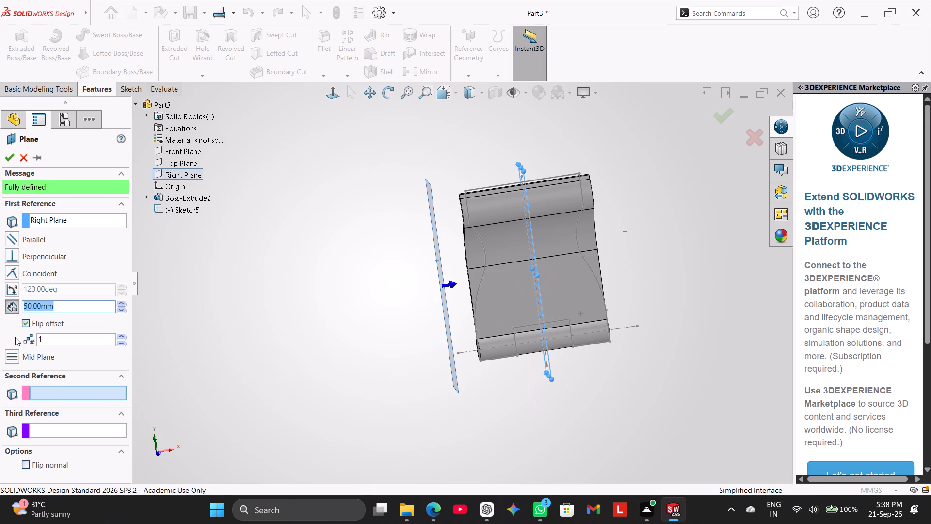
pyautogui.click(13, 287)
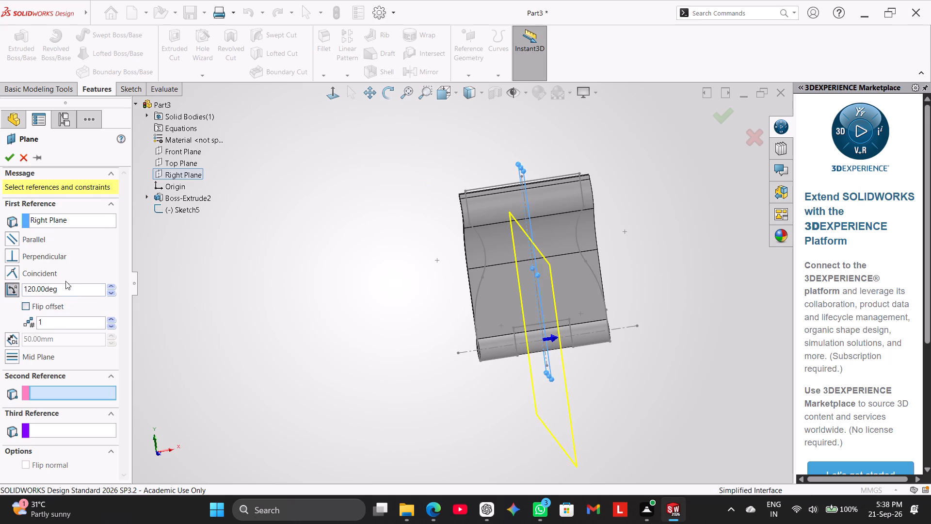
# Set the plane angle to 129°, try Sketch5's horizontal centerline as second reference, and clear that reference.
pyautogui.tripleClick(113, 287)
pyautogui.tripleClick(113, 287)
pyautogui.tripleClick(113, 287)
pyautogui.click(466, 352)
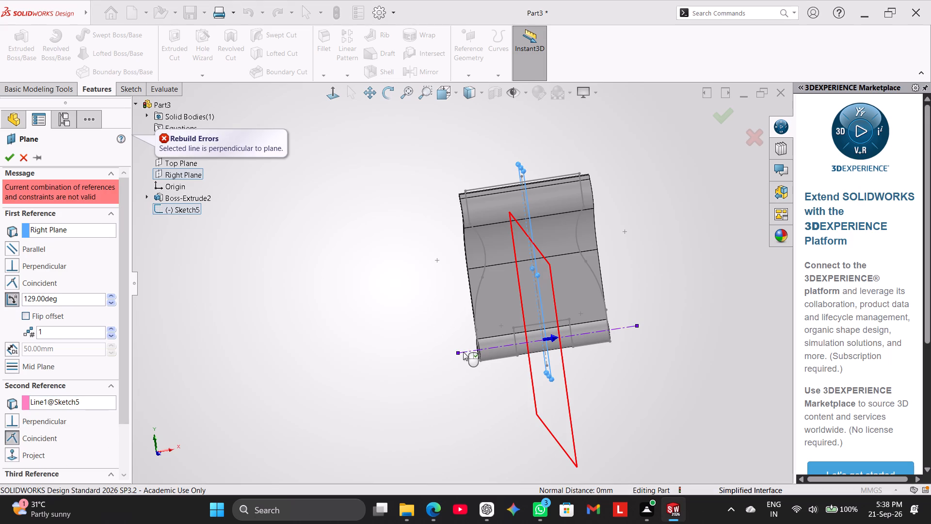
pyautogui.rightClick(96, 195)
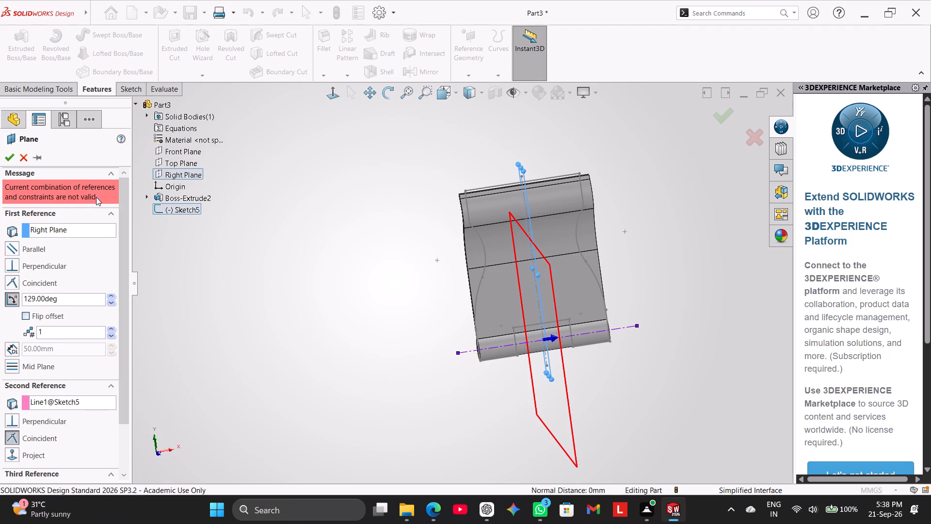
pyautogui.rightClick(91, 401)
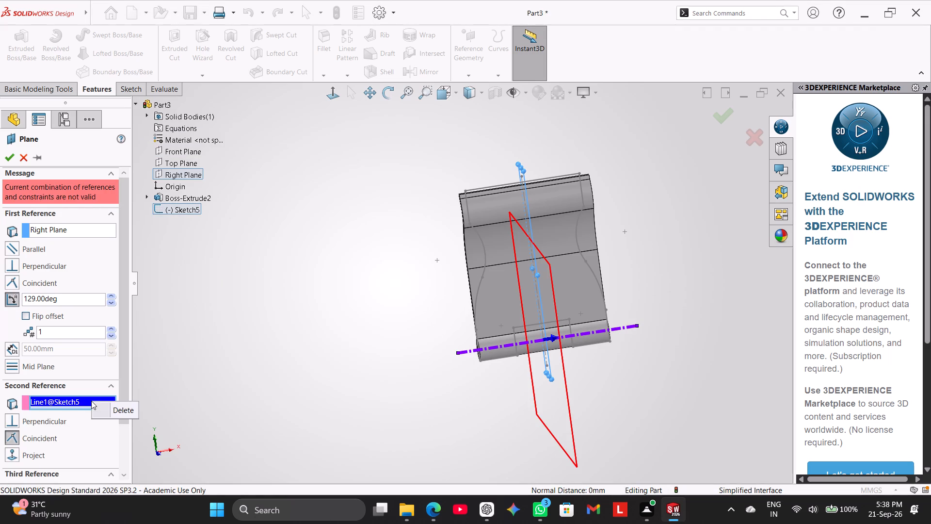
pyautogui.click(118, 410)
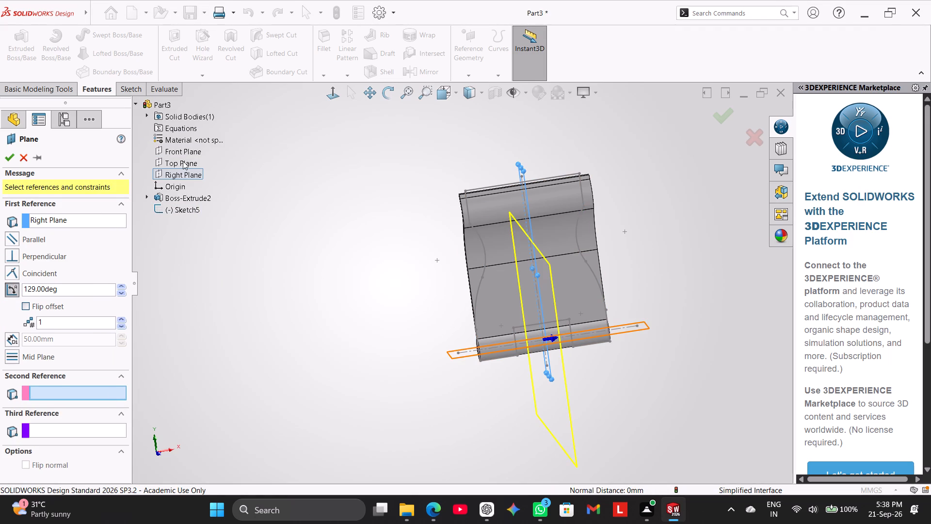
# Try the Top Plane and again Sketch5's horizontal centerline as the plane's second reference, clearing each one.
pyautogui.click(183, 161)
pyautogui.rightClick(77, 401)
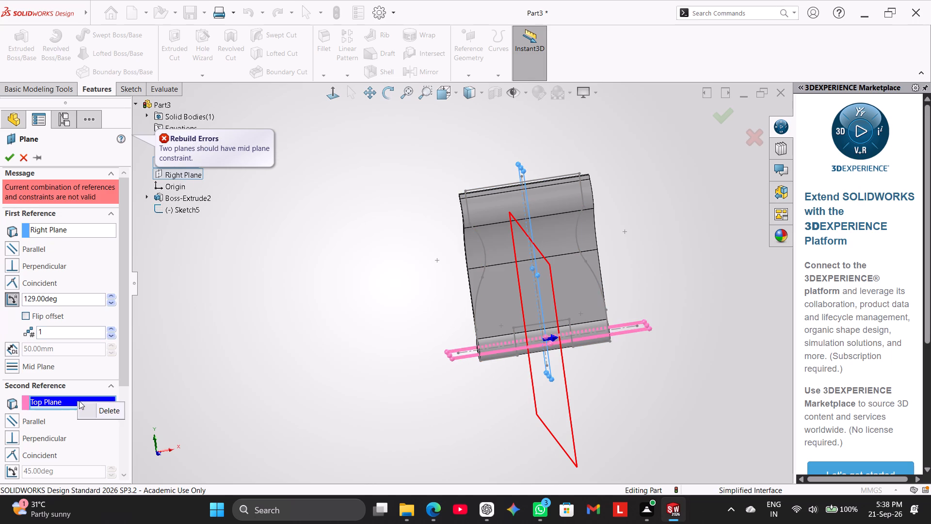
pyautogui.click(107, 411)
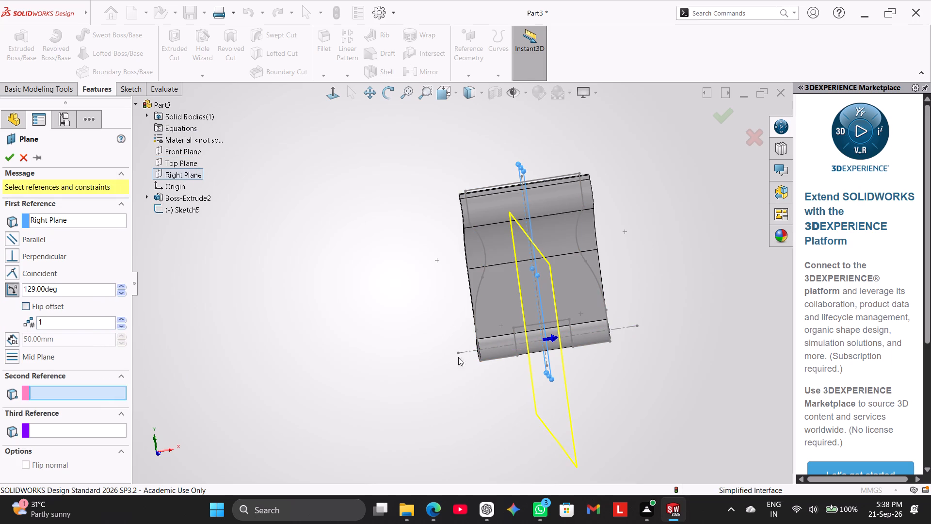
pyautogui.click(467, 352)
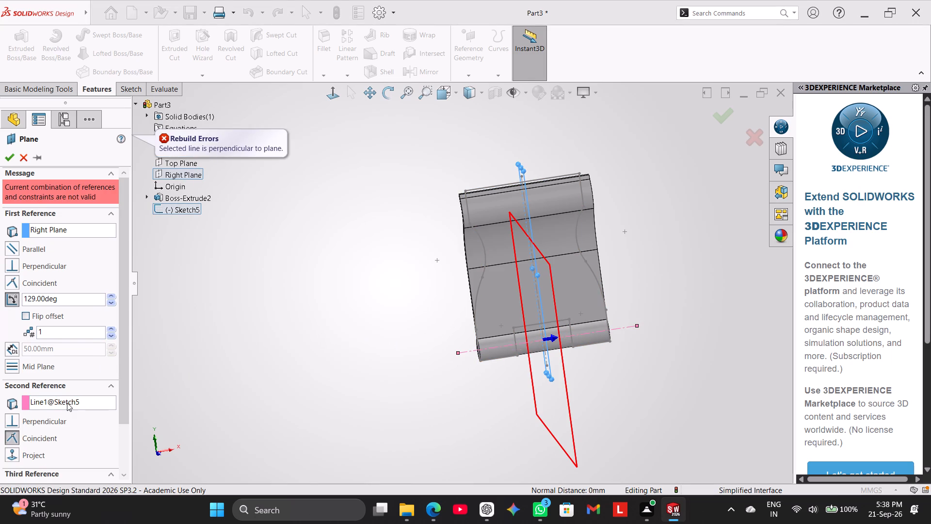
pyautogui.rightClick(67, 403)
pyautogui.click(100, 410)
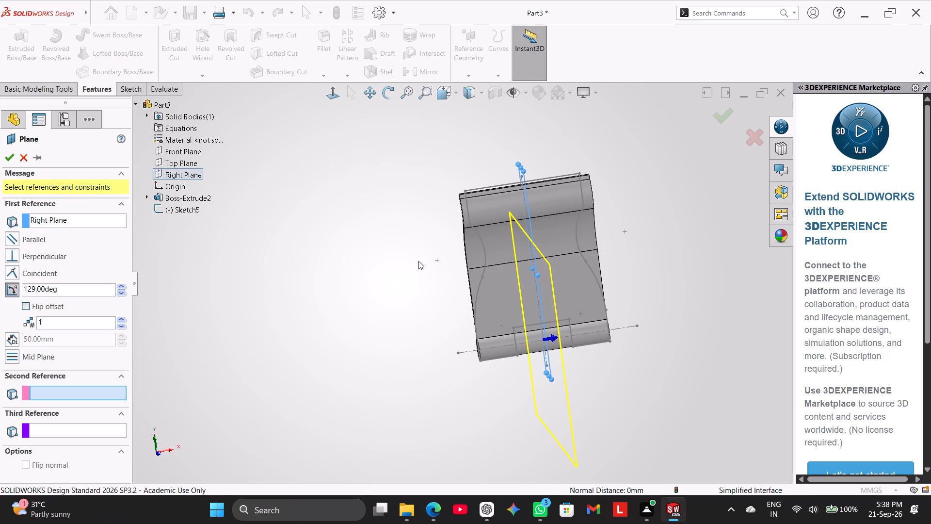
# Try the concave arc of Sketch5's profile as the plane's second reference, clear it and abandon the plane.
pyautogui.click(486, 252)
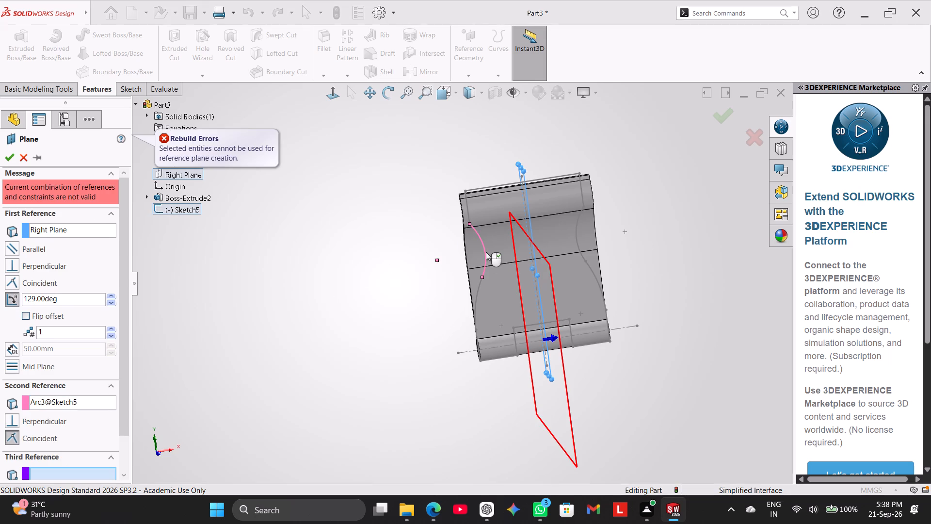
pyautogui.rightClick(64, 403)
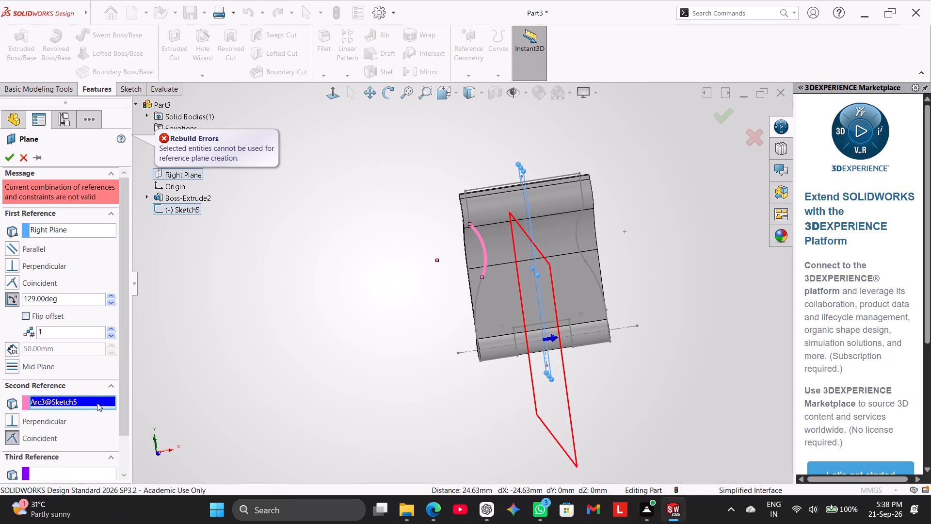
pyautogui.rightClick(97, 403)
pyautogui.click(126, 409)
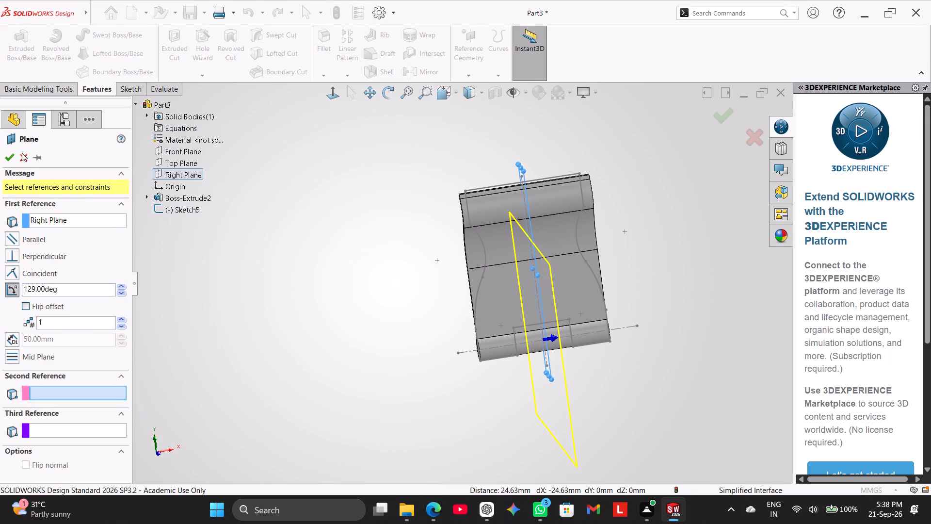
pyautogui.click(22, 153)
# In Sketch5, draw a slanted line about 62 mm long at about 71° beside the notched profile, and exit the sketch.
pyautogui.click(129, 93)
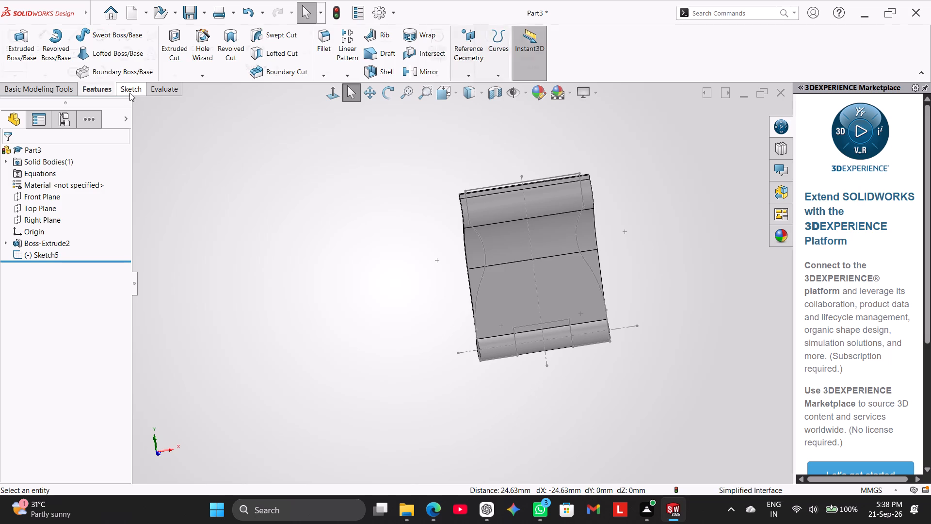
pyautogui.doubleClick(484, 261)
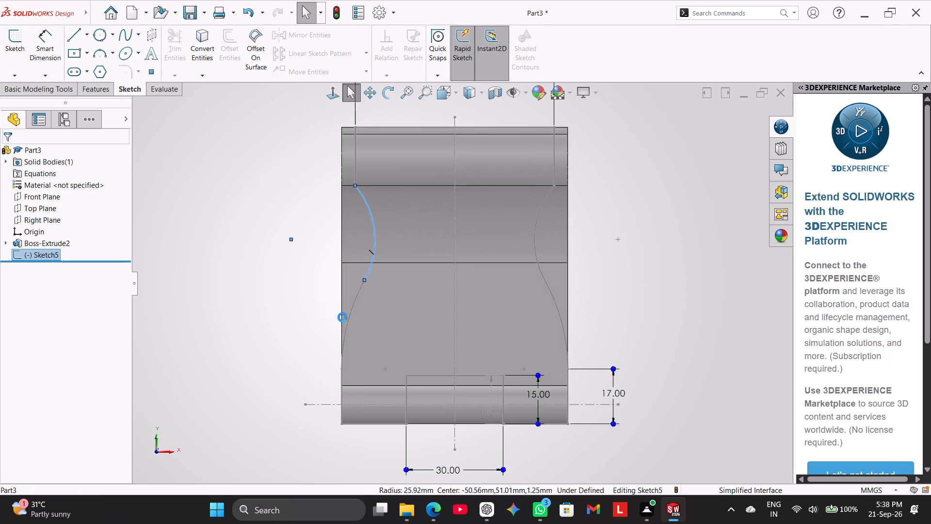
pyautogui.click(257, 328)
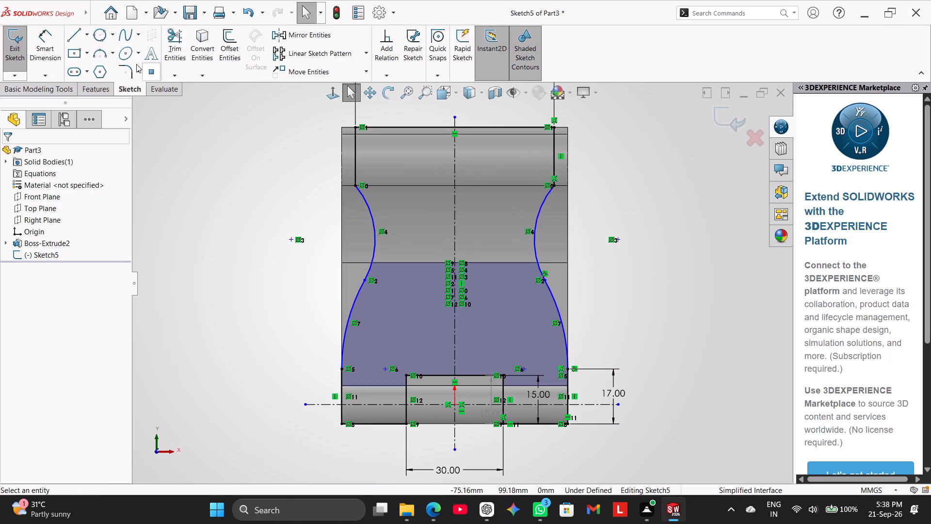
pyautogui.click(76, 34)
pyautogui.moveTo(193, 351); pyautogui.dragTo(247, 234)
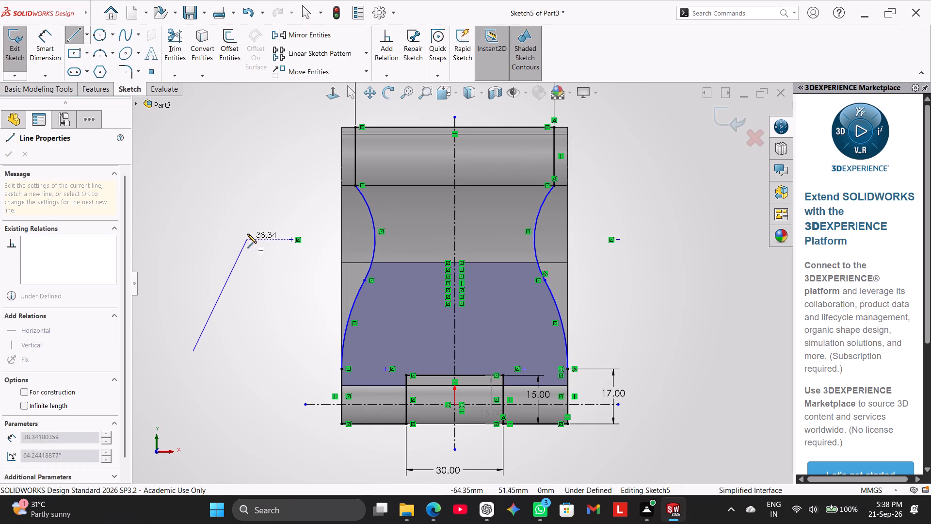
pyautogui.moveTo(247, 234); pyautogui.dragTo(257, 162)
pyautogui.rightClick(272, 198)
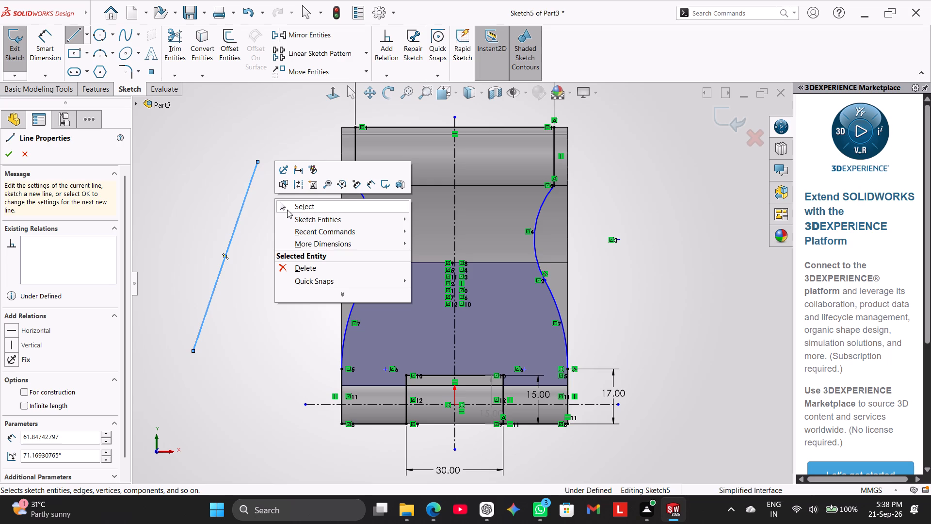
pyautogui.click(287, 207)
pyautogui.scroll(1, 287, 303)
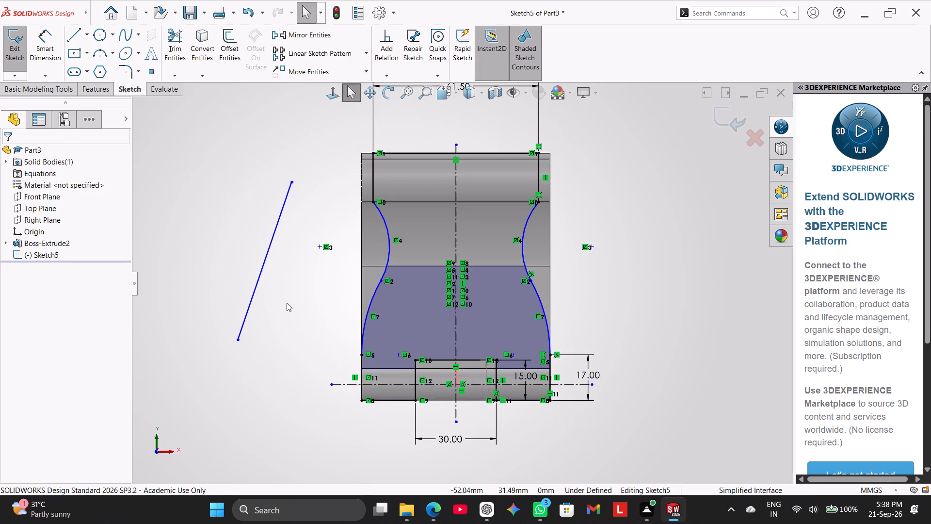
pyautogui.click(17, 48)
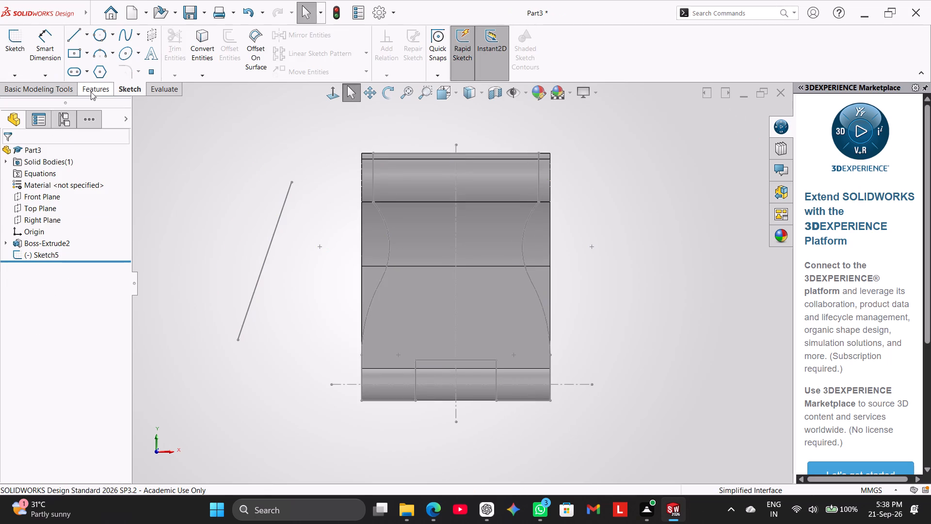
# Define a reference plane at an angle to the Right Plane, passing through the new slanted line in Sketch5.
pyautogui.click(100, 91)
pyautogui.click(464, 73)
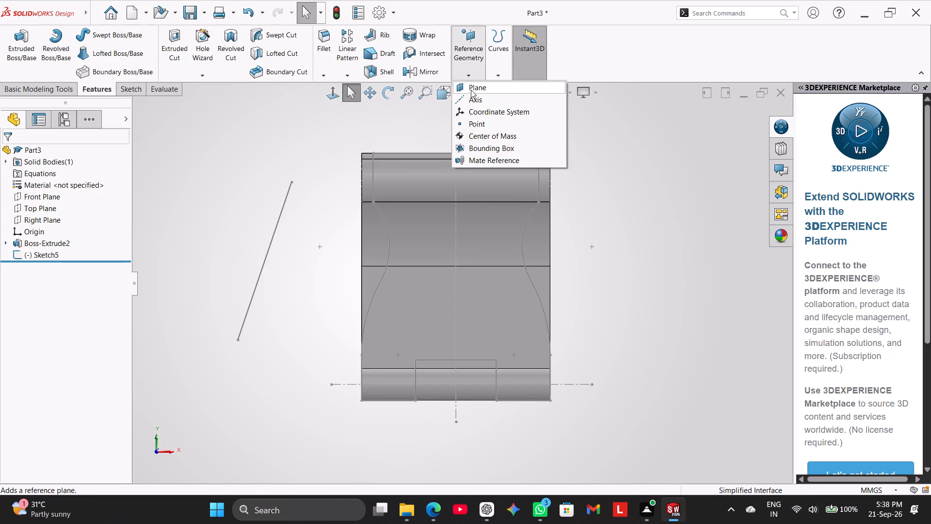
pyautogui.click(471, 90)
pyautogui.scroll(1, 281, 323)
pyautogui.moveTo(283, 324); pyautogui.dragTo(302, 343, button='middle')
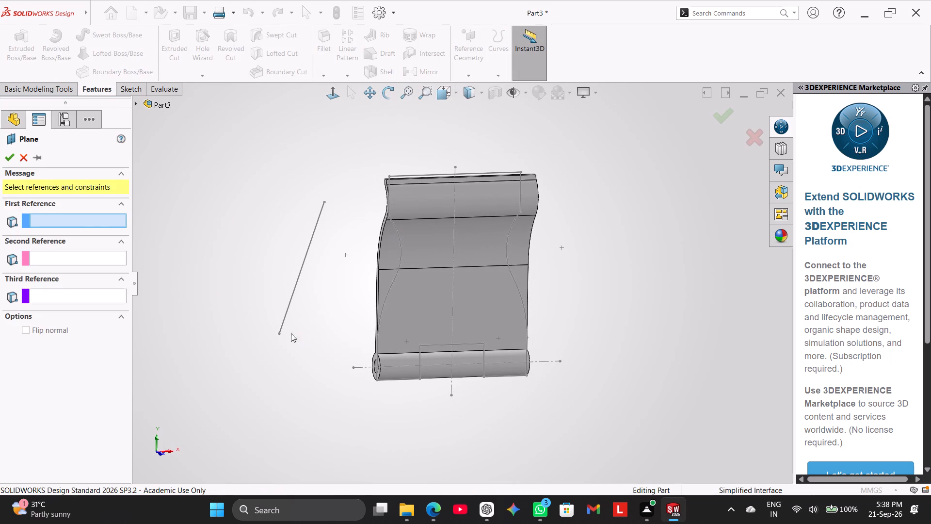
pyautogui.click(136, 106)
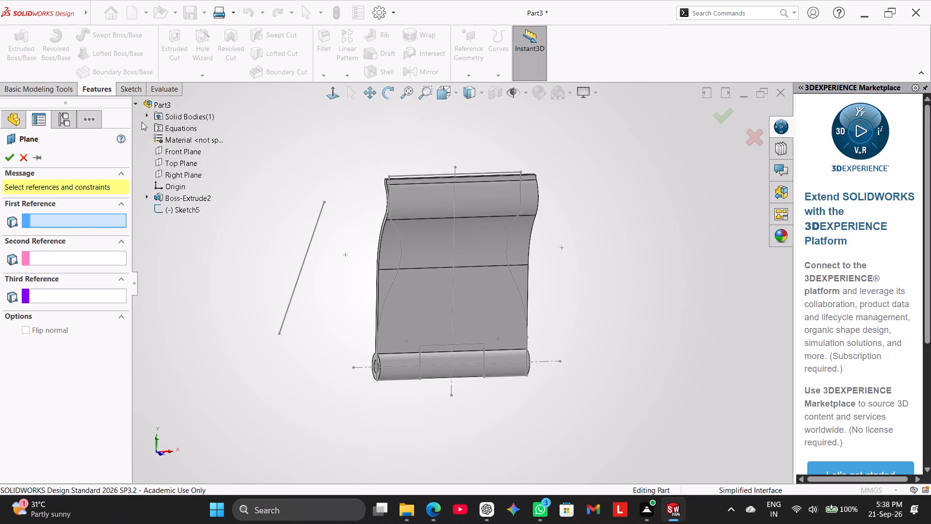
pyautogui.moveTo(254, 317); pyautogui.dragTo(290, 331, button='middle')
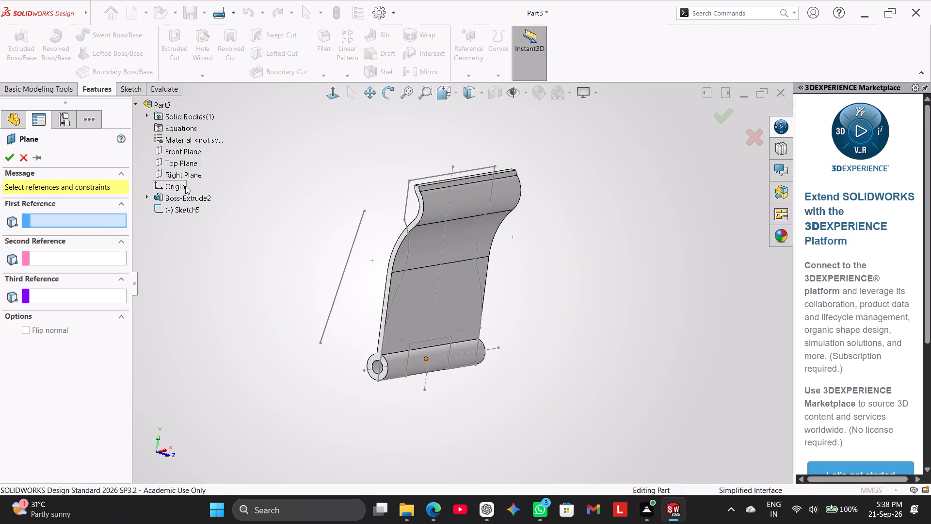
pyautogui.click(178, 173)
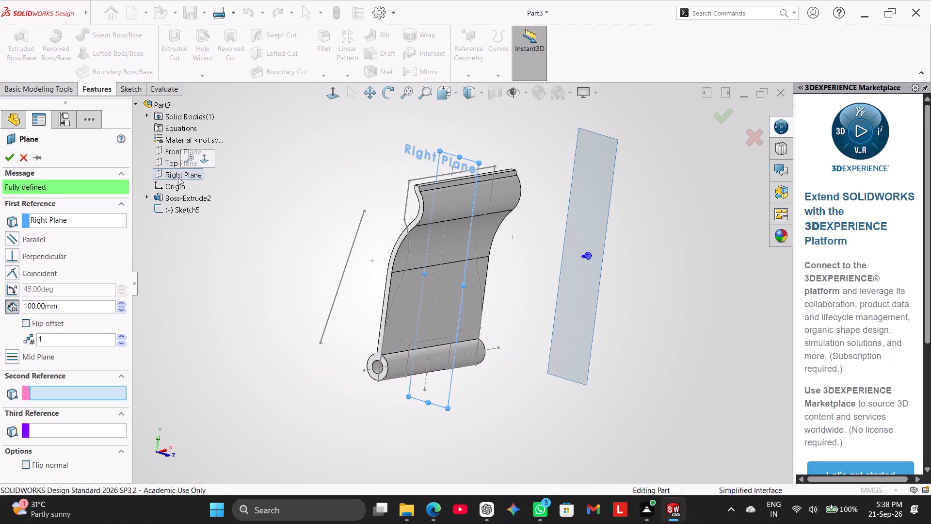
pyautogui.click(13, 288)
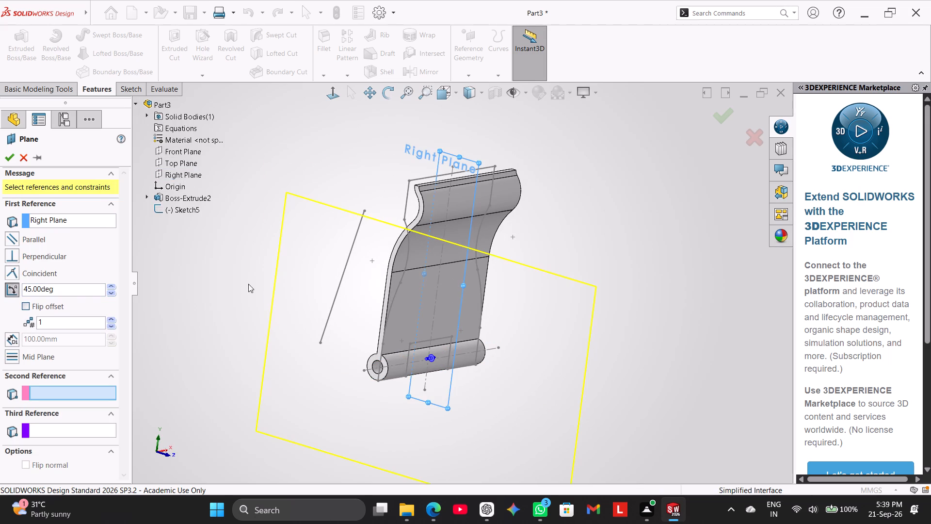
pyautogui.click(335, 295)
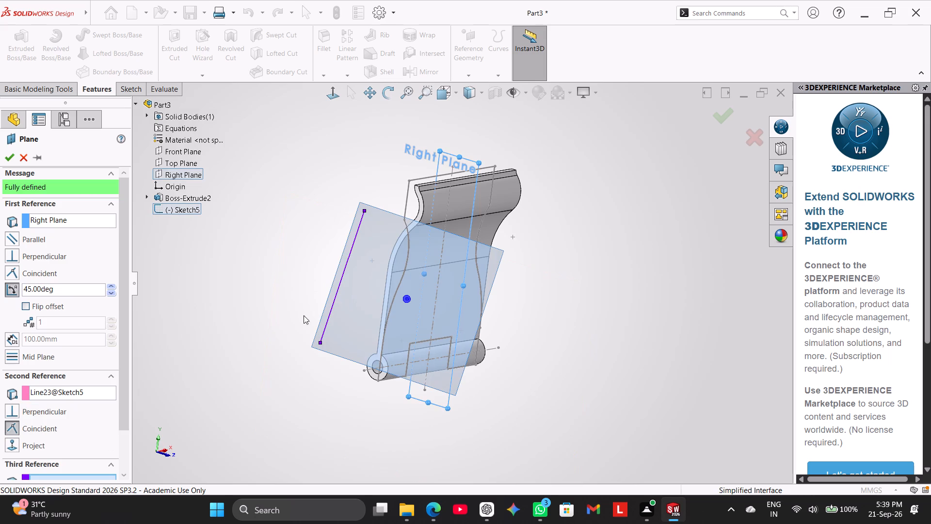
pyautogui.moveTo(291, 309); pyautogui.dragTo(223, 287, button='middle')
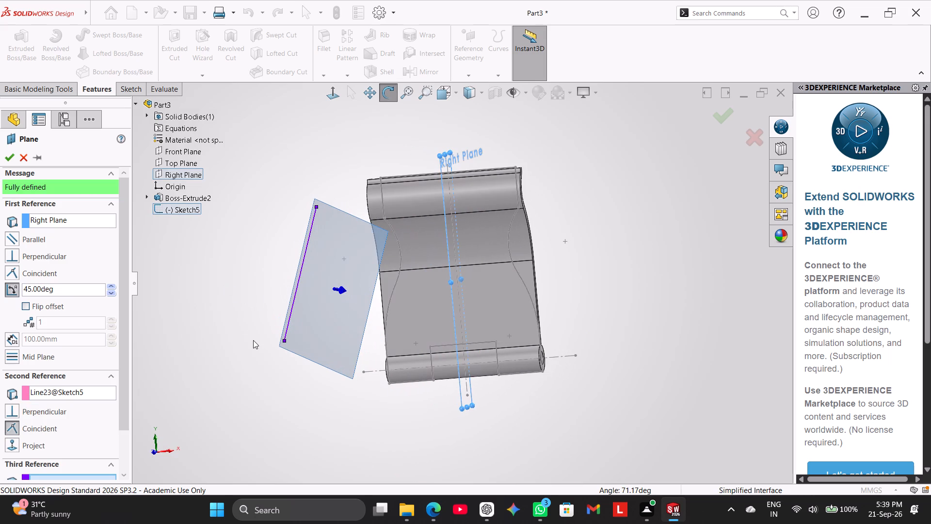
pyautogui.scroll(-1, 253, 340)
pyautogui.moveTo(253, 340); pyautogui.dragTo(236, 345, button='middle')
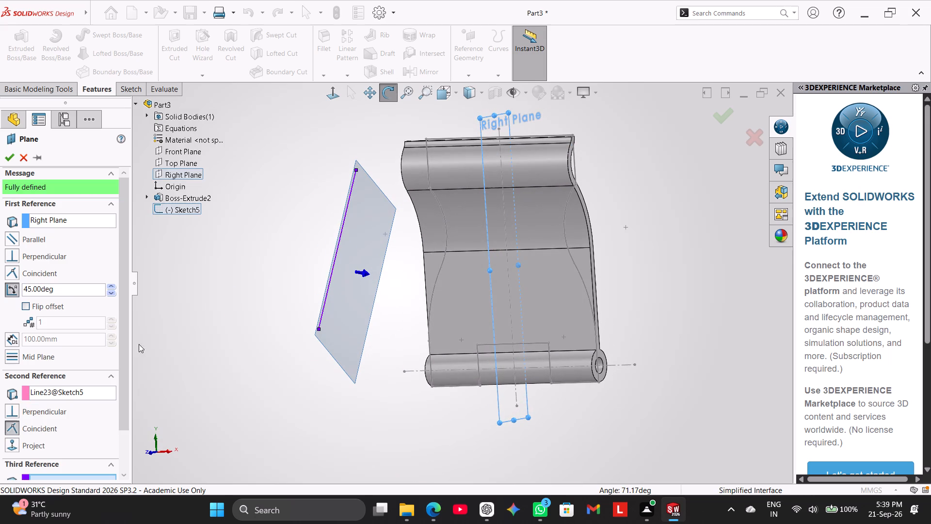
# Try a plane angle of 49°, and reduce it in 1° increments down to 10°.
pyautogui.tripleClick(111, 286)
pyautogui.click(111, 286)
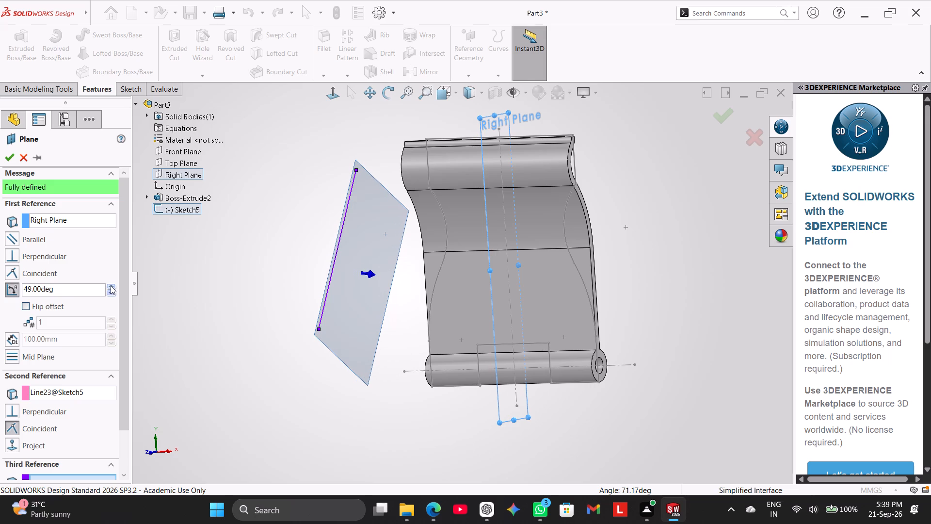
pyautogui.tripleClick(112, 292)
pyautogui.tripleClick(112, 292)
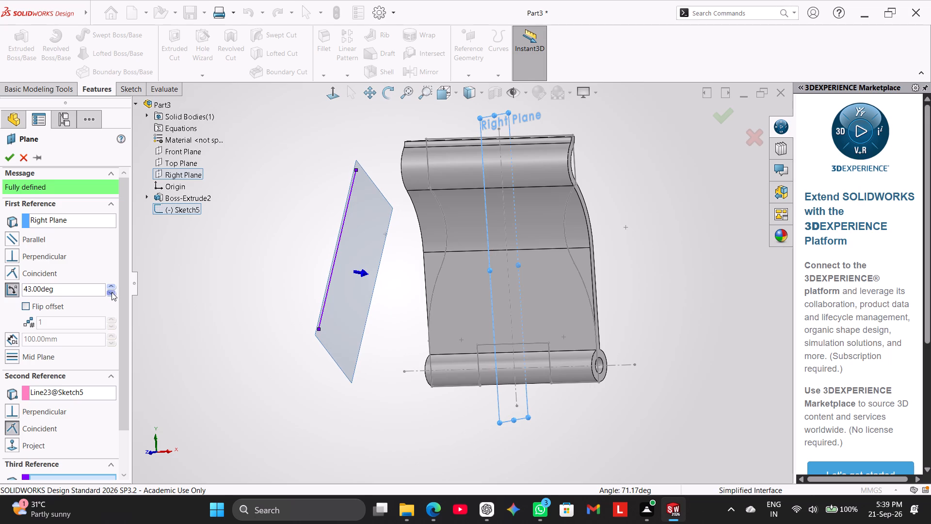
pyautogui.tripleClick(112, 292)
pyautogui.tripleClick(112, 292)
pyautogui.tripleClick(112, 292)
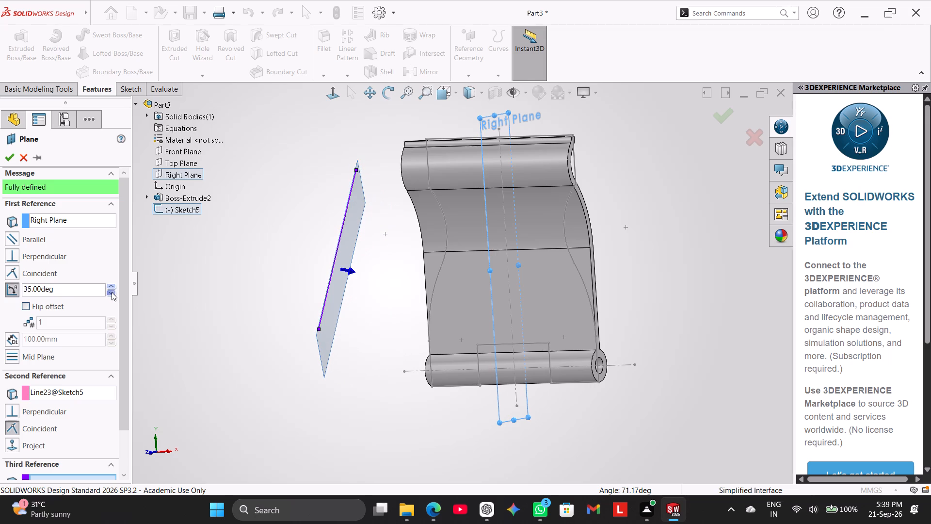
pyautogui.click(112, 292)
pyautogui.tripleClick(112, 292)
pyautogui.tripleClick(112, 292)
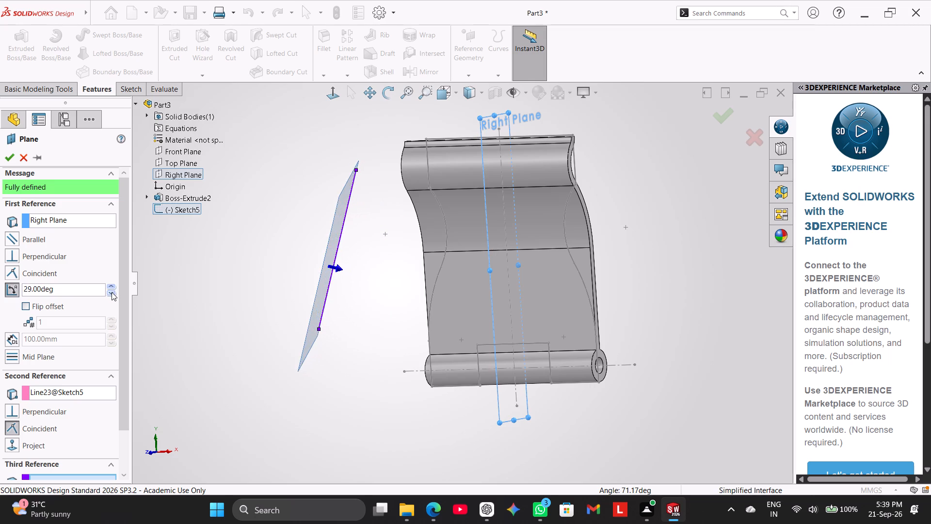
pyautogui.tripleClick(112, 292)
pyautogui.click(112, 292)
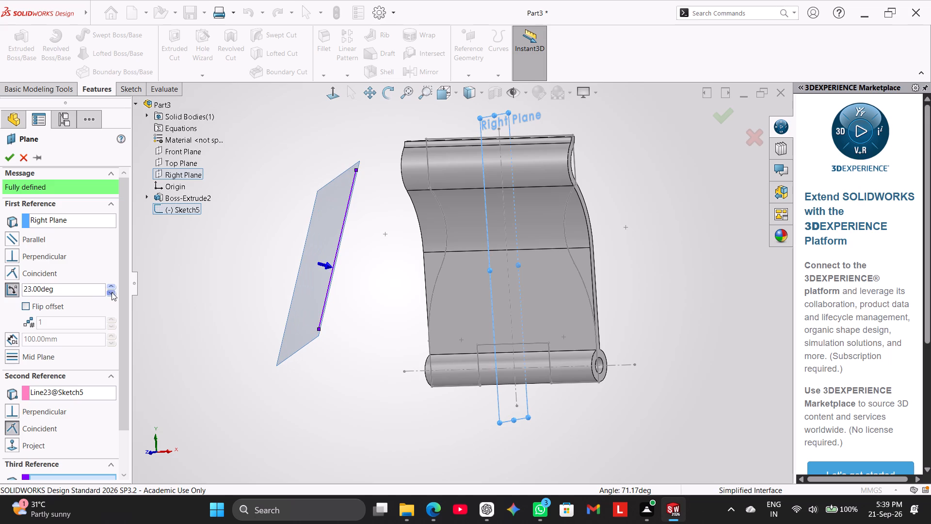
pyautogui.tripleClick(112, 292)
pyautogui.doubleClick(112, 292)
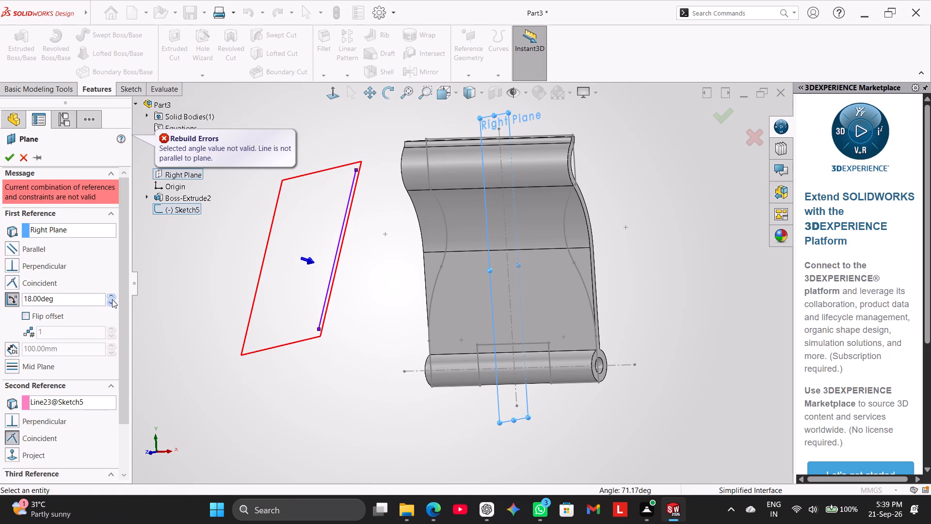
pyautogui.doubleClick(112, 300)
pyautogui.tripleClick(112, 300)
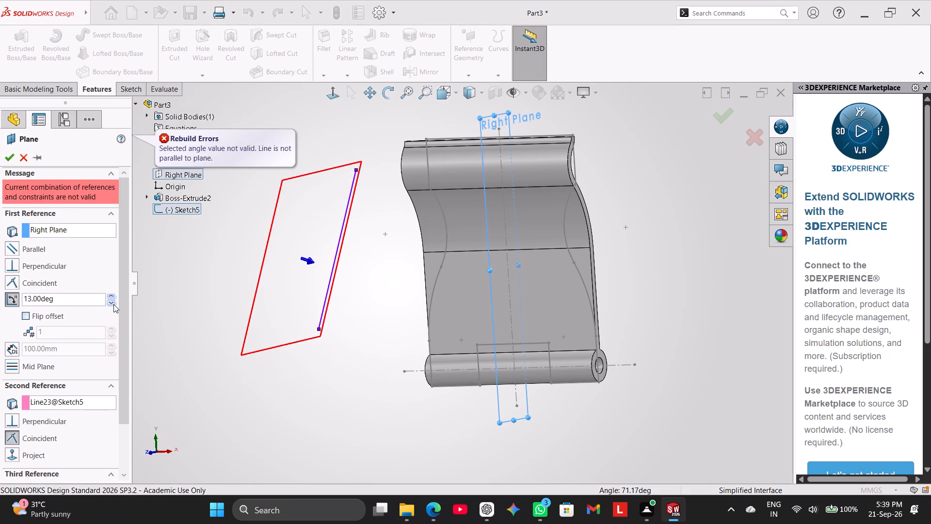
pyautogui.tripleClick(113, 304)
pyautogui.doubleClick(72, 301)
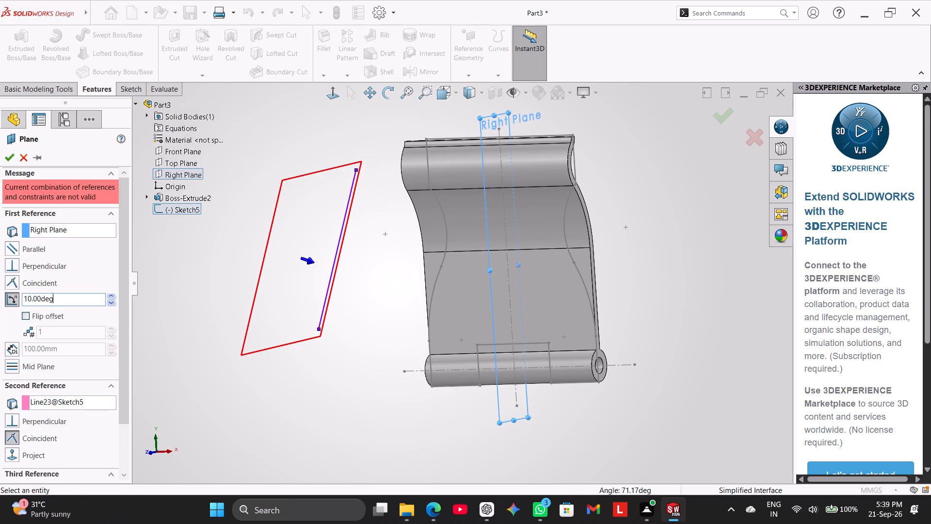
# Set the plane's angle to 24° and create the reference plane.
pyautogui.doubleClick(110, 297)
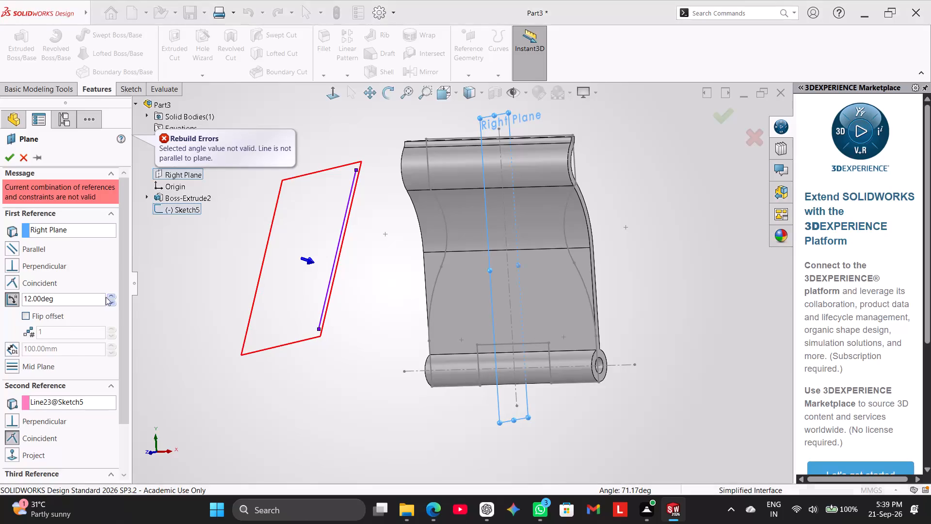
pyautogui.doubleClick(89, 297)
pyautogui.tripleClick(112, 298)
pyautogui.tripleClick(112, 298)
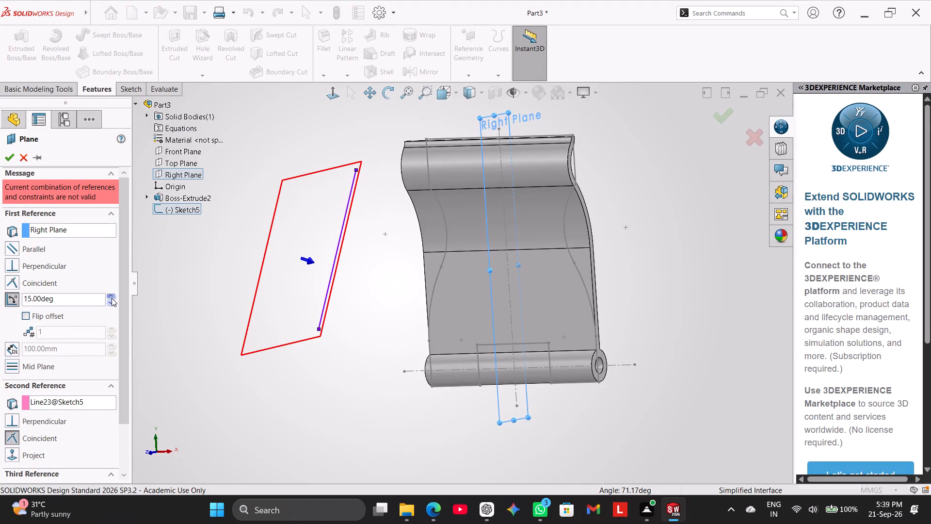
pyautogui.tripleClick(112, 298)
pyautogui.tripleClick(112, 298)
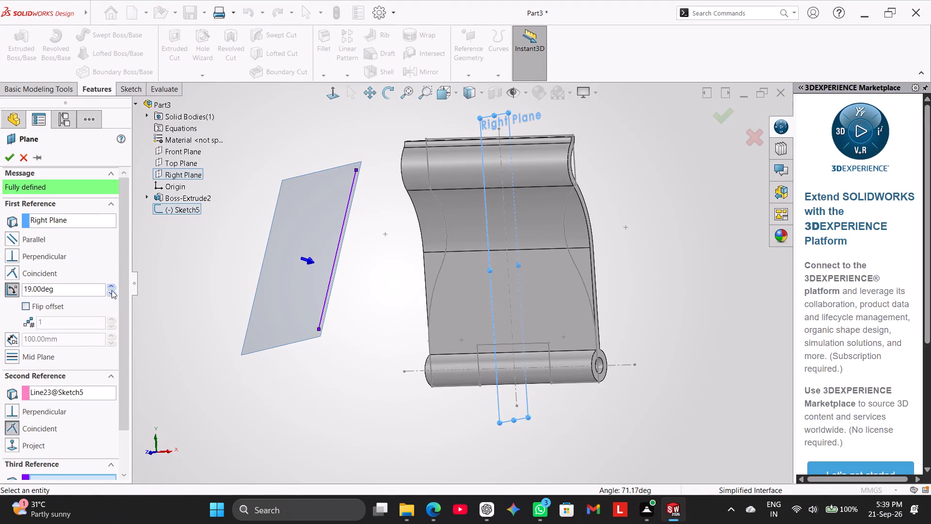
pyautogui.tripleClick(112, 288)
pyautogui.doubleClick(112, 288)
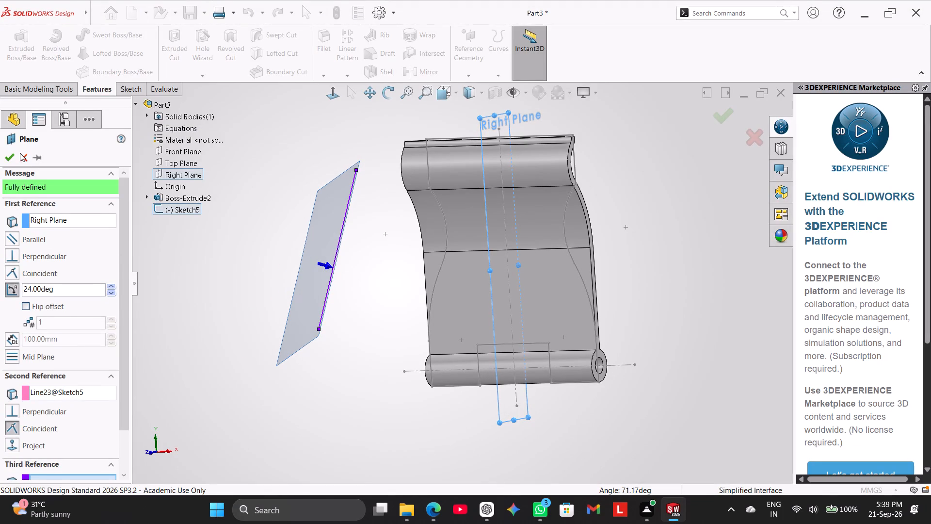
pyautogui.click(13, 155)
# Examine the new plane's orientation relative to the curved part from several directions.
pyautogui.moveTo(233, 327); pyautogui.dragTo(353, 371, button='middle')
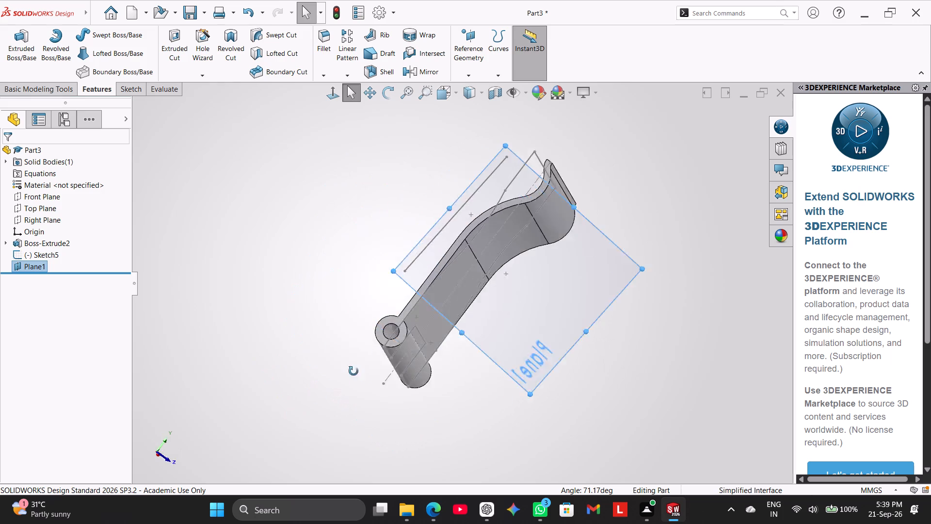
pyautogui.moveTo(353, 371); pyautogui.dragTo(242, 395, button='middle')
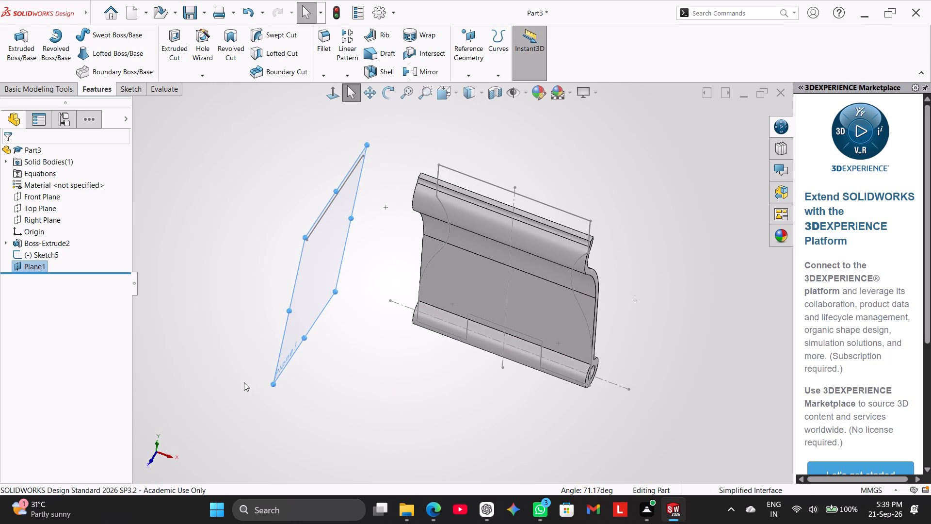
pyautogui.moveTo(248, 351); pyautogui.dragTo(340, 347, button='middle')
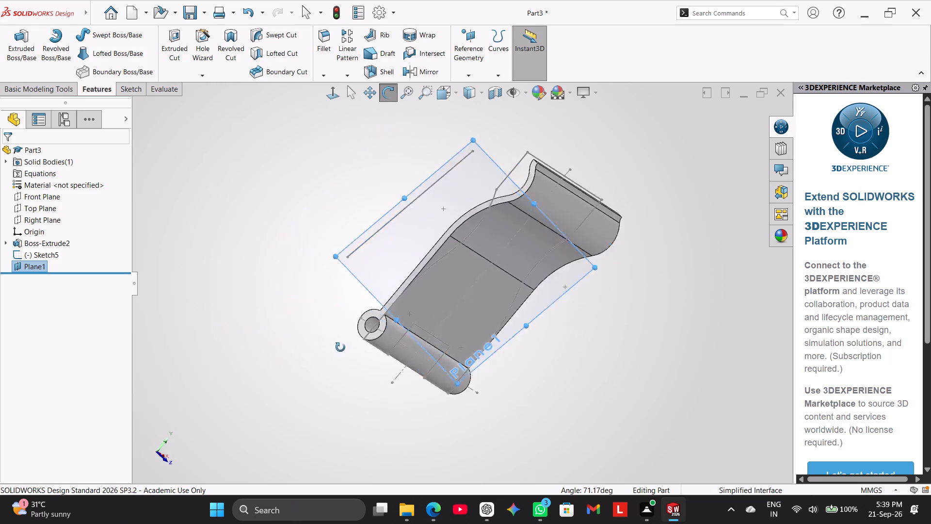
pyautogui.moveTo(340, 347); pyautogui.dragTo(245, 338, button='middle')
pyautogui.moveTo(377, 379); pyautogui.dragTo(376, 312, button='middle')
pyautogui.scroll(1, 377, 379)
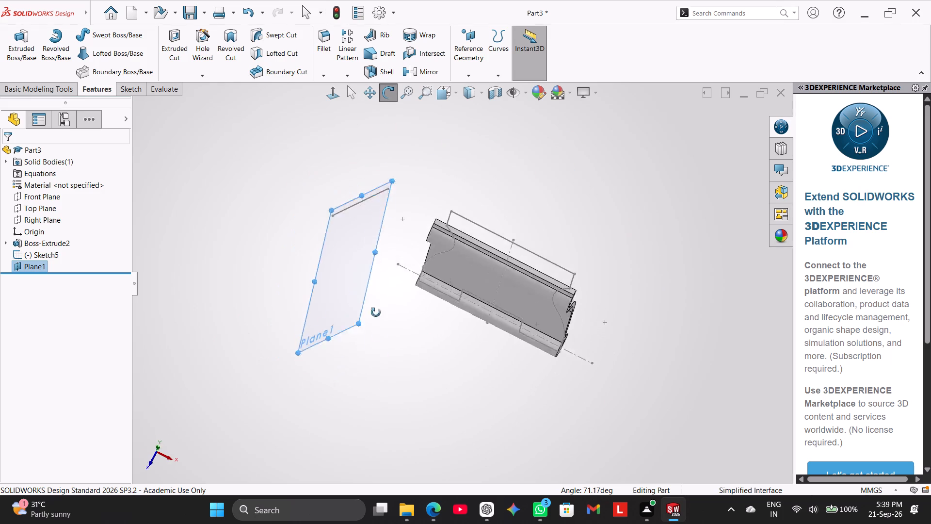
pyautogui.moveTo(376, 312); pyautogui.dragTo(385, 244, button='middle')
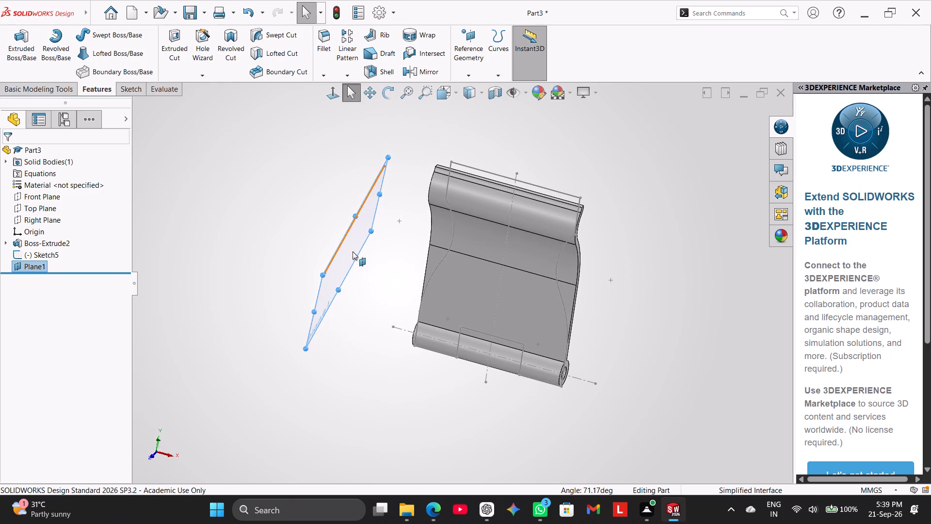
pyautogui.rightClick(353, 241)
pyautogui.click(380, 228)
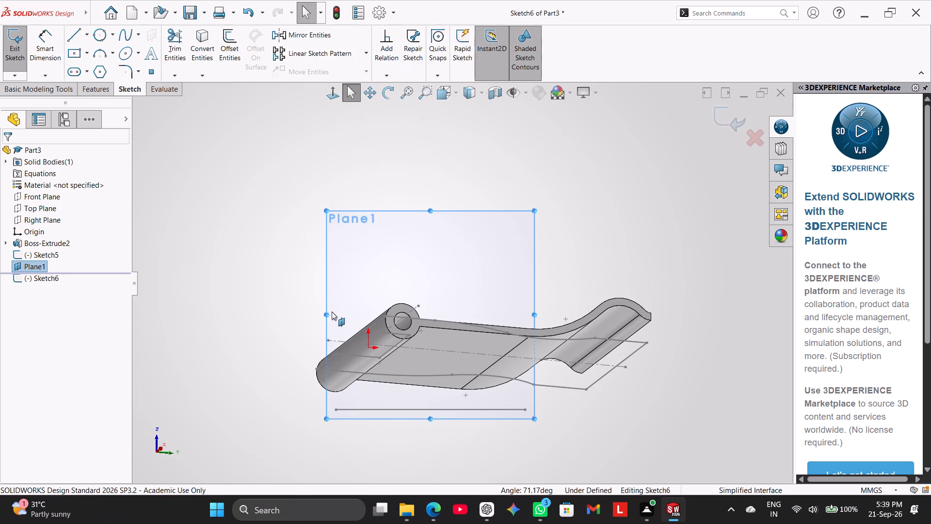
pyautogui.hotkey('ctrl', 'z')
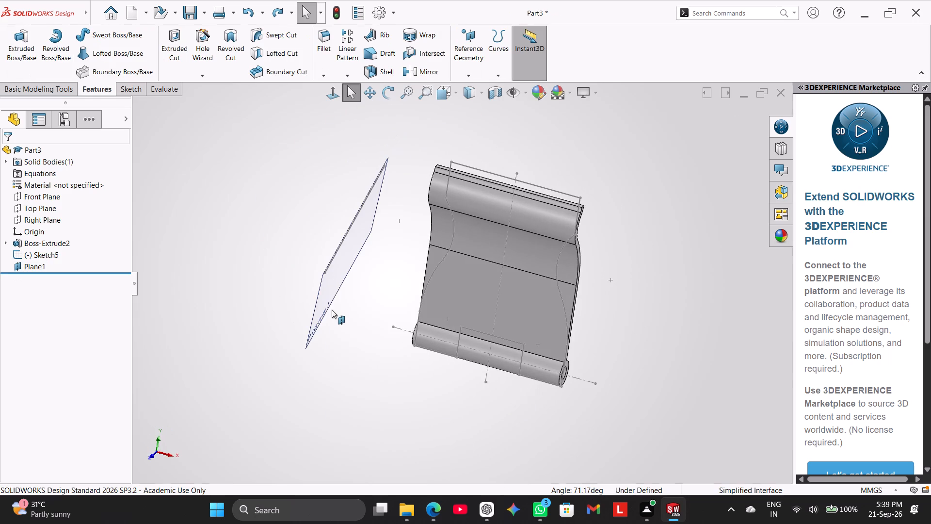
# Delete the angled reference plane Plane1.
pyautogui.rightClick(336, 269)
pyautogui.click(388, 389)
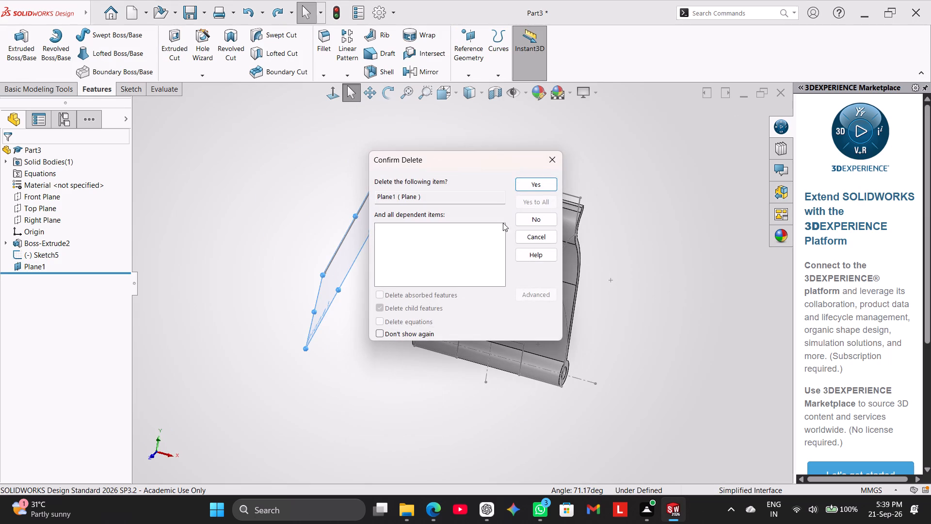
pyautogui.click(550, 185)
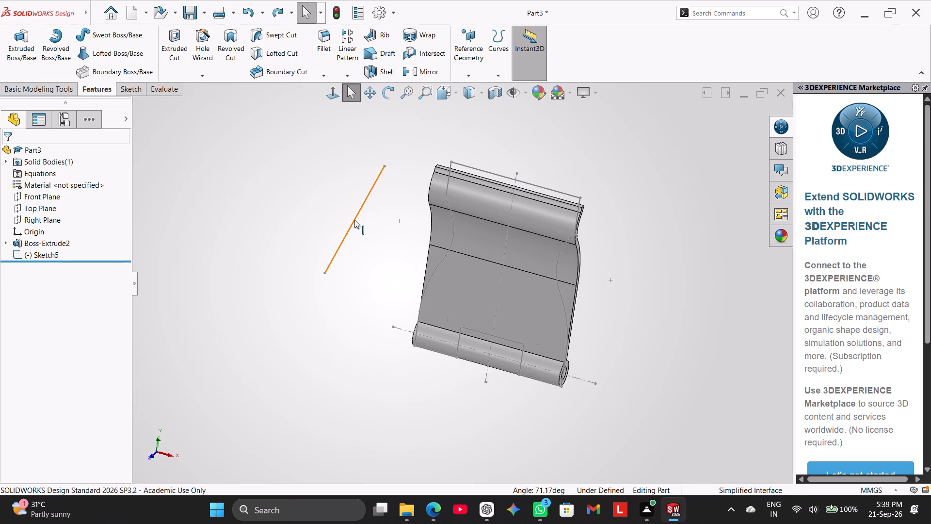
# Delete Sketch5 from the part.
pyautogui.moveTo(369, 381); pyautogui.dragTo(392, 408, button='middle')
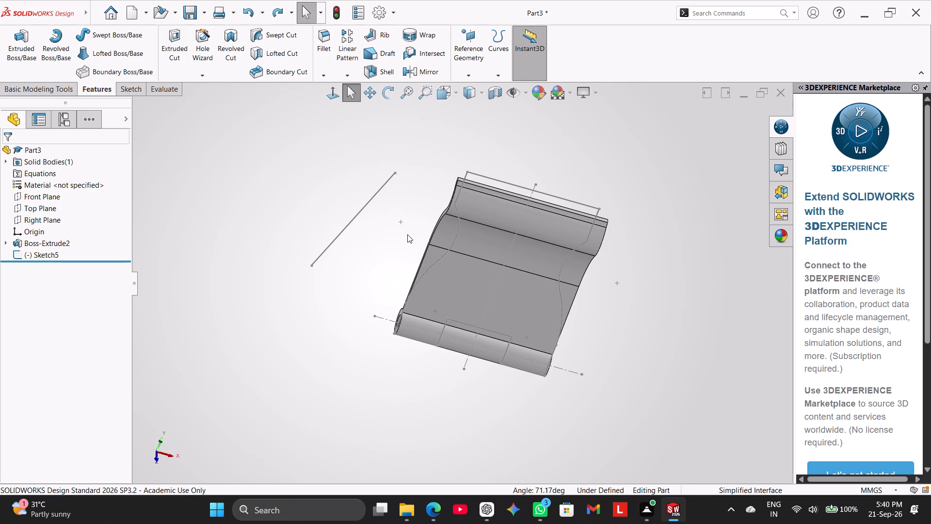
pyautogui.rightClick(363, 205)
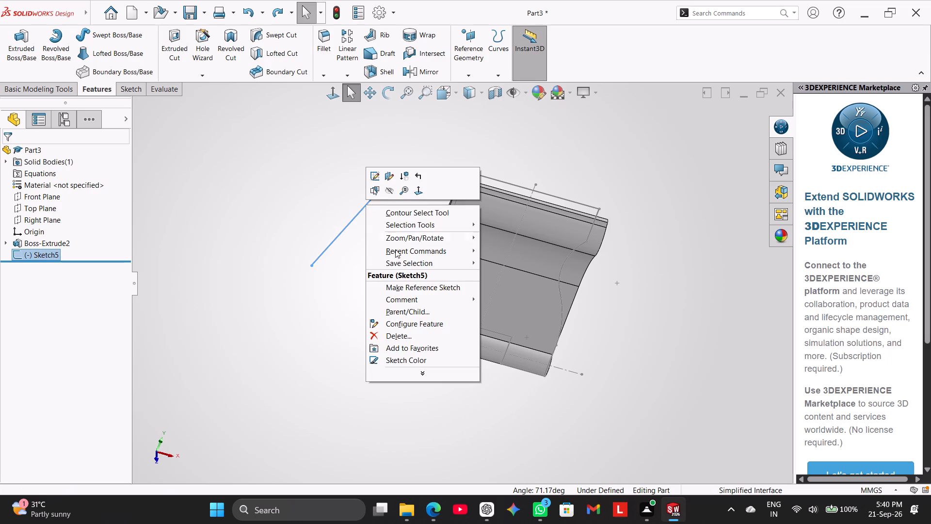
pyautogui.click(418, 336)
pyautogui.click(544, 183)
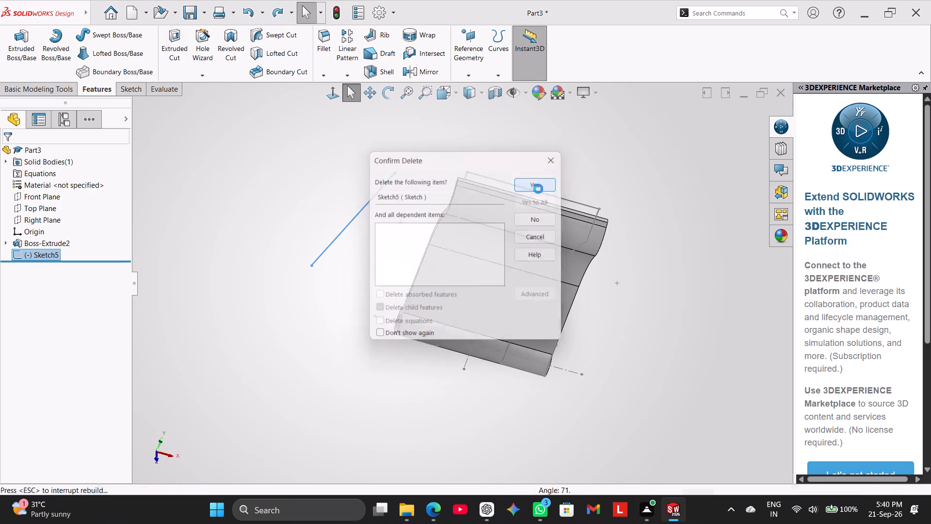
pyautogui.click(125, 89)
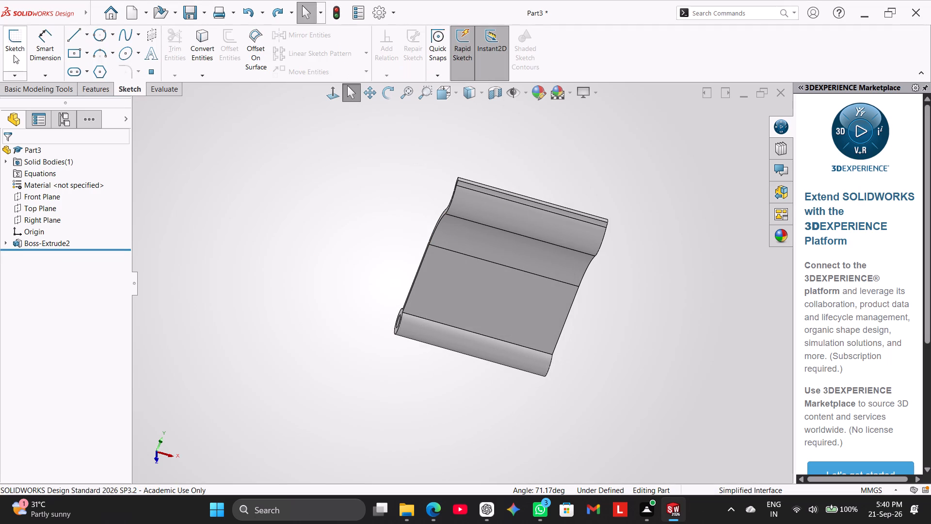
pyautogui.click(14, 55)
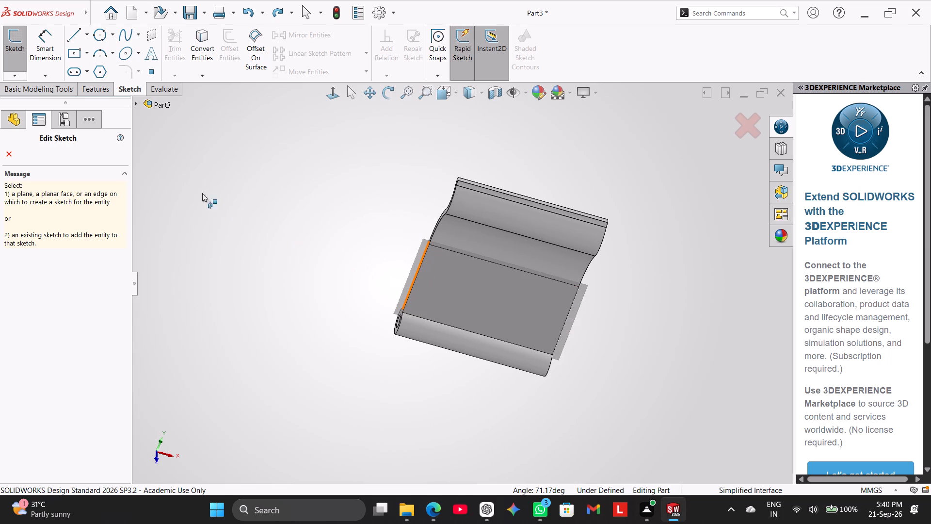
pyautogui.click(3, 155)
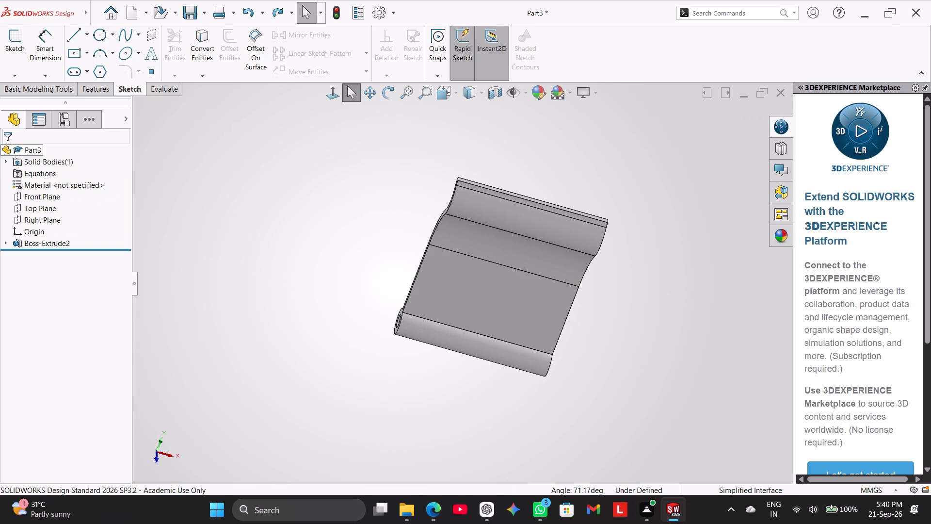
# Open Sketch4 of Boss-Extrude2 to examine the side profile, and exit it without changes.
pyautogui.click(206, 258)
pyautogui.click(6, 242)
pyautogui.click(34, 256)
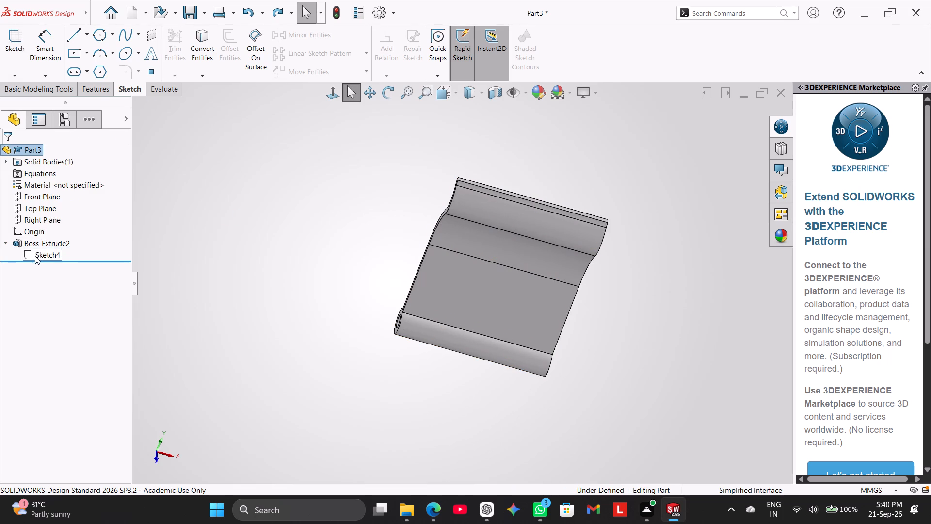
pyautogui.click(43, 228)
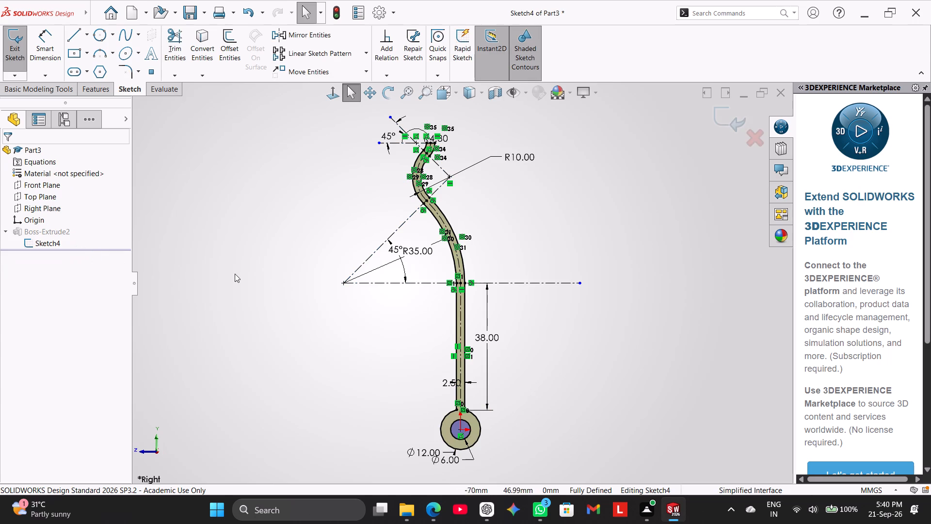
pyautogui.click(16, 54)
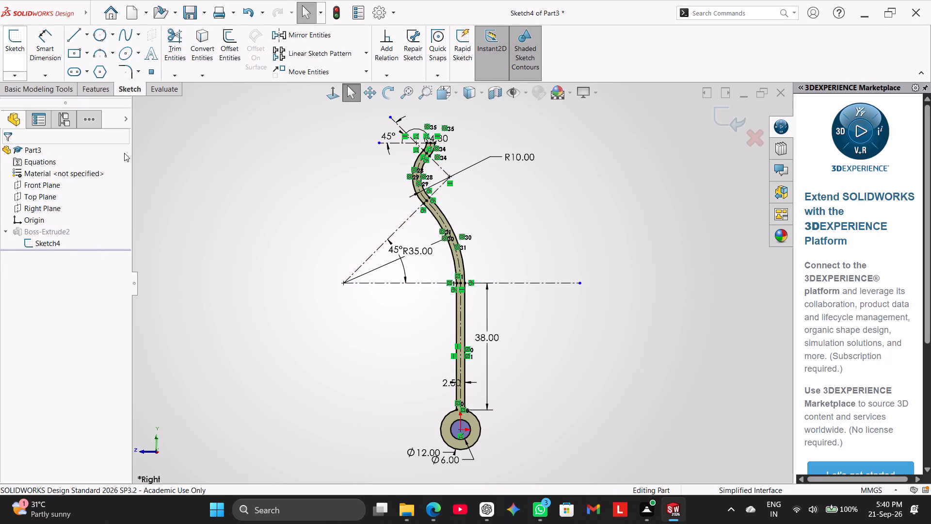
pyautogui.click(197, 250)
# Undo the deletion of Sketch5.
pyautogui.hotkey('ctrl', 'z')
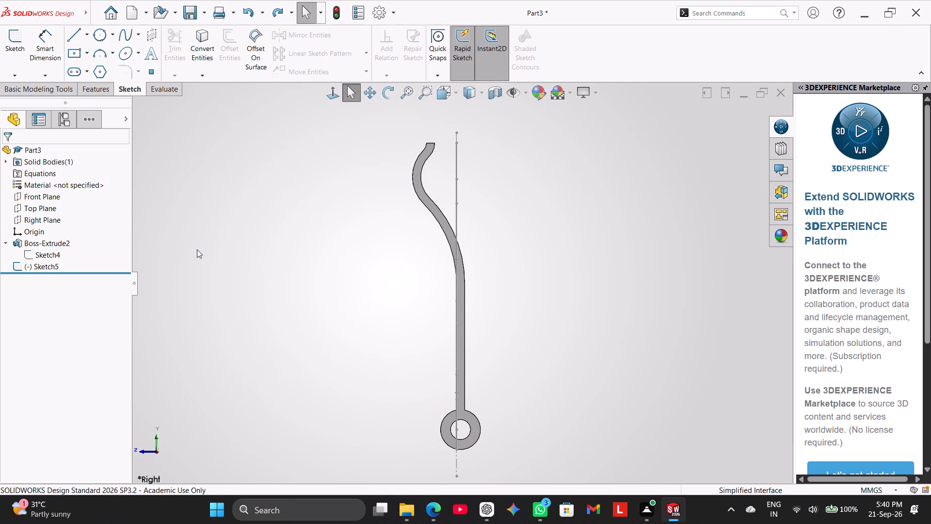
# Edit Sketch5 and delete the separate slanted line beside the notched profile.
pyautogui.rightClick(54, 266)
pyautogui.click(66, 244)
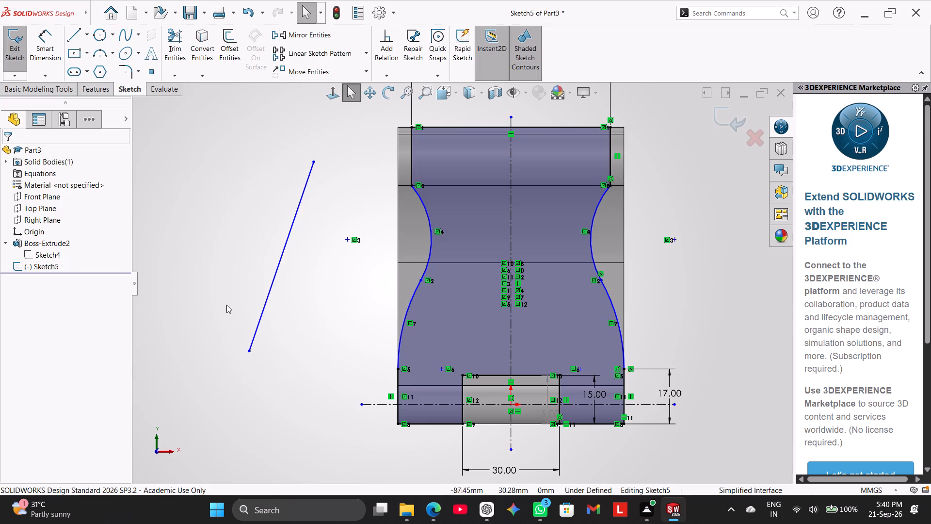
pyautogui.click(224, 303)
pyautogui.rightClick(273, 278)
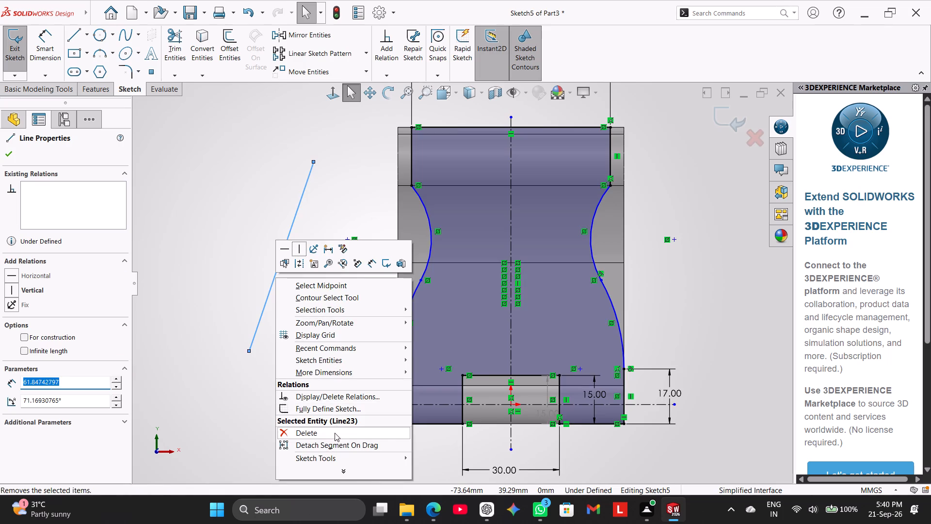
pyautogui.click(335, 433)
pyautogui.click(416, 248)
# Dimension the concave upper arc on the +X side of Sketch5's profile with a radius of 45 mm.
pyautogui.scroll(1, 544, 306)
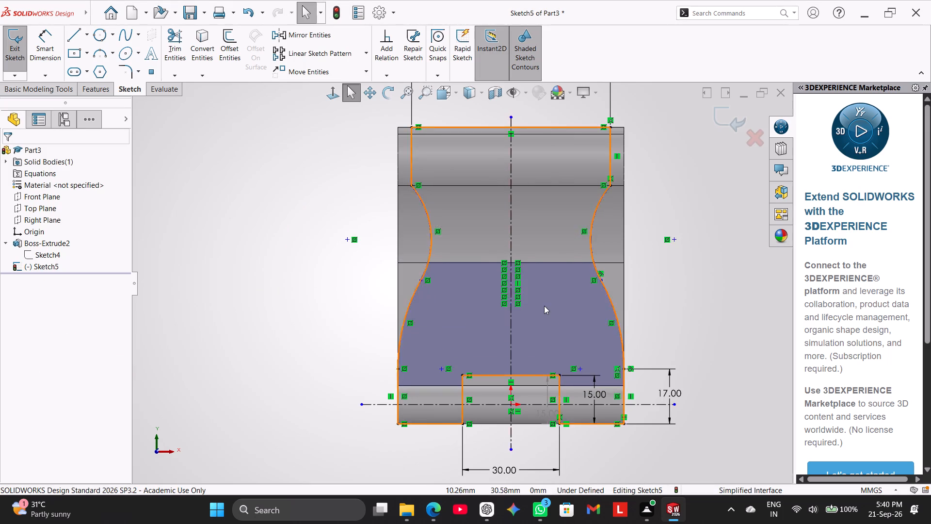
pyautogui.scroll(1, 544, 306)
pyautogui.scroll(-1, 583, 279)
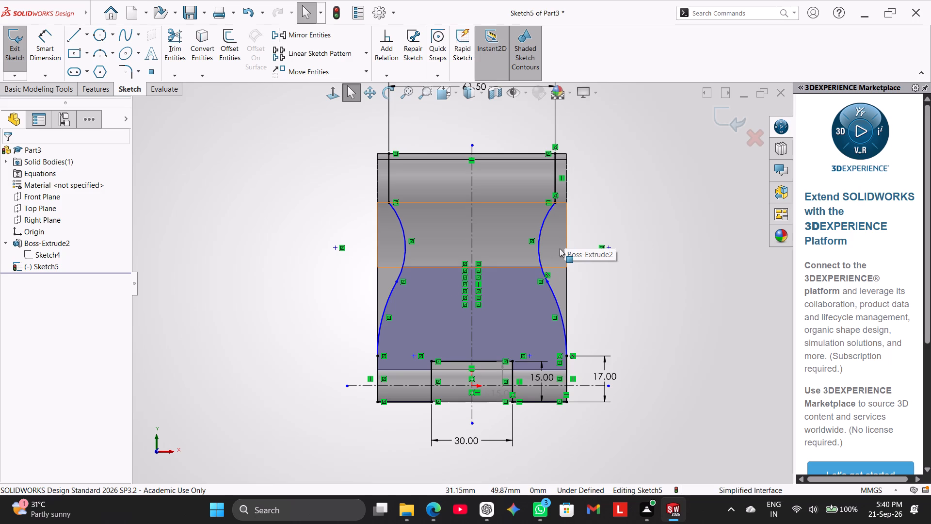
pyautogui.scroll(-3, 559, 244)
pyautogui.scroll(2, 595, 246)
pyautogui.rightClick(613, 201)
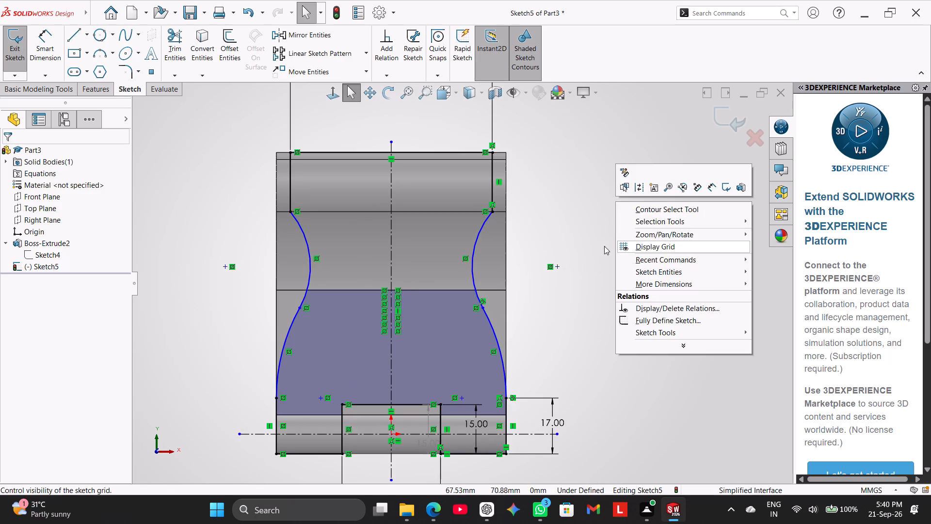
pyautogui.click(580, 234)
pyautogui.click(48, 43)
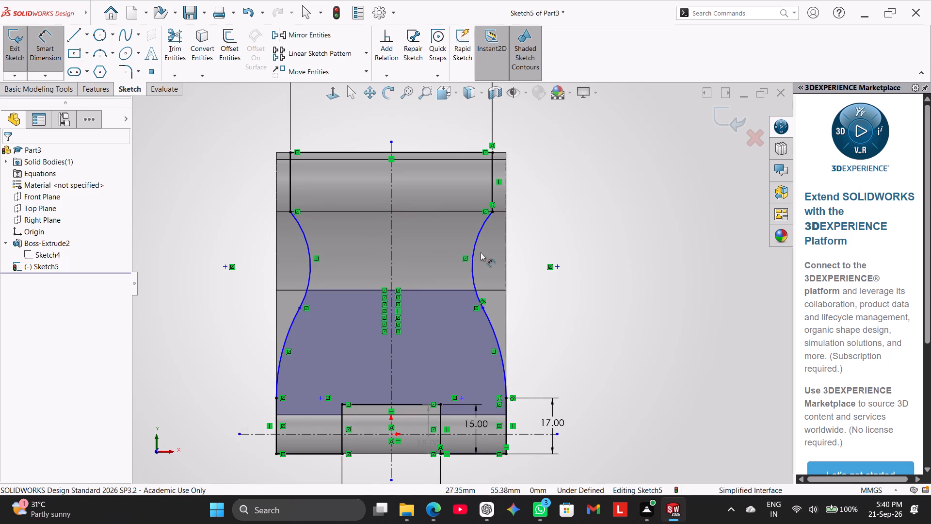
pyautogui.click(471, 250)
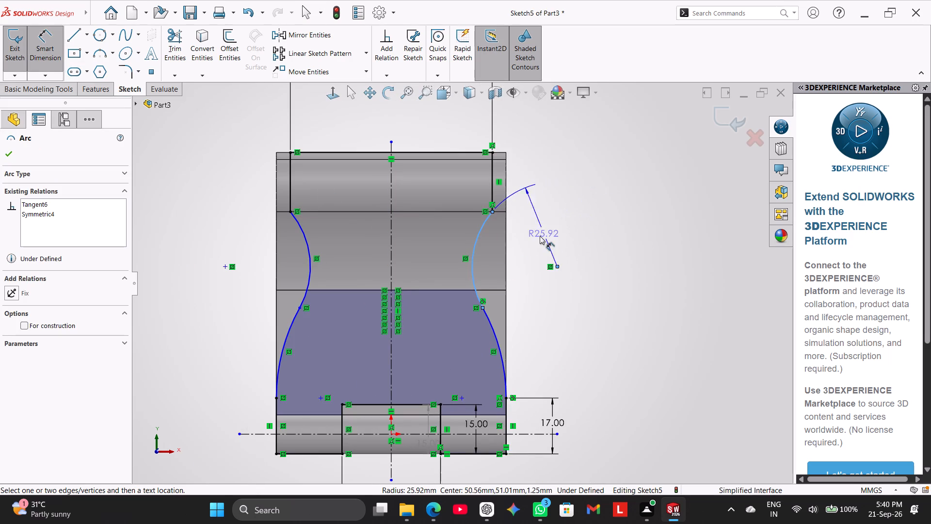
pyautogui.click(528, 261)
pyautogui.write('45')
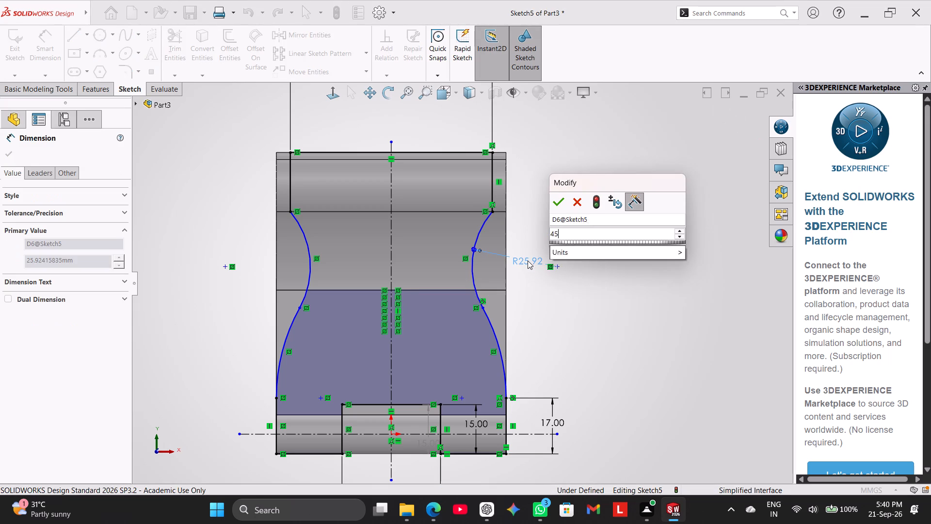
pyautogui.press('Return')
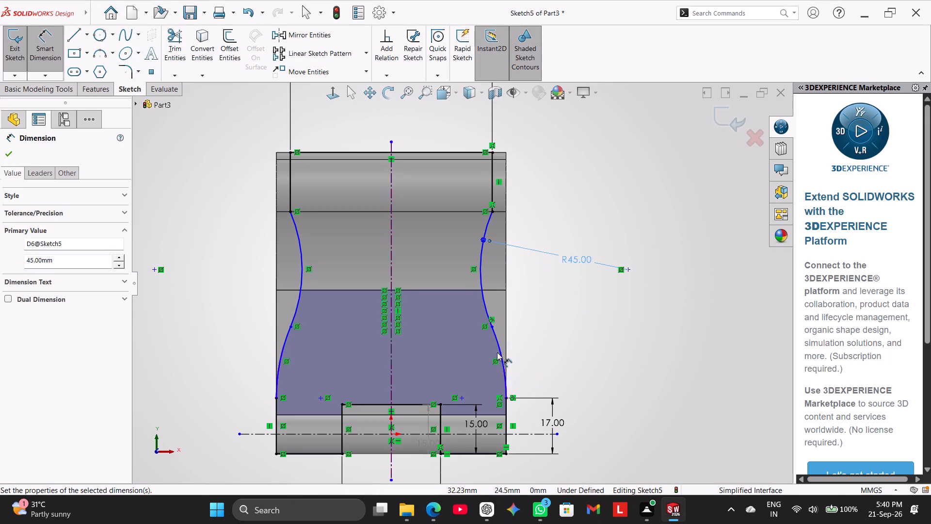
# Dimension the convex lower arc on the same side of the profile with a radius of 35 mm.
pyautogui.click(499, 346)
pyautogui.click(580, 321)
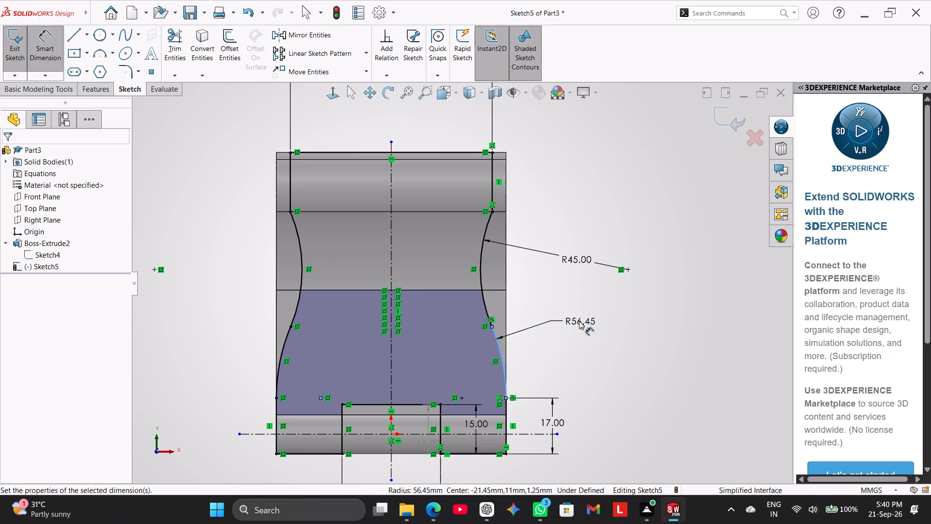
pyautogui.write('35')
pyautogui.press('Return')
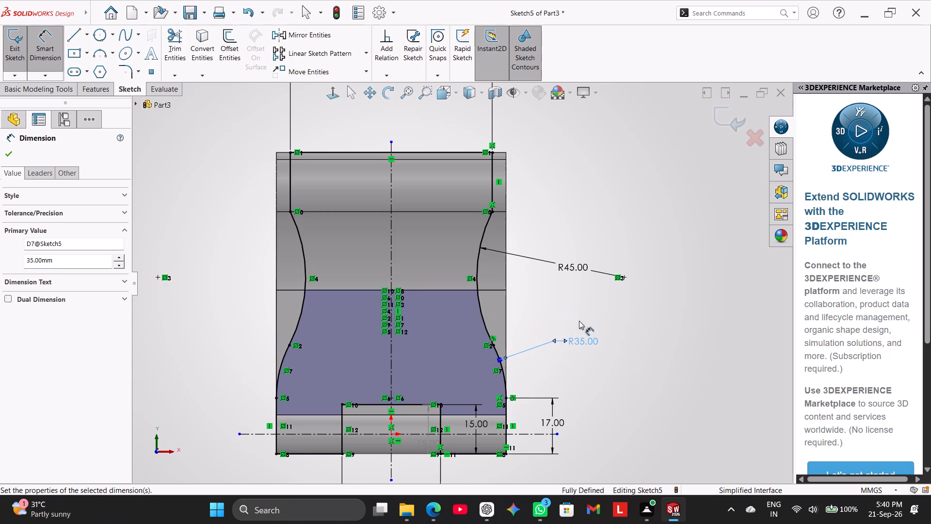
pyautogui.rightClick(632, 211)
pyautogui.click(669, 242)
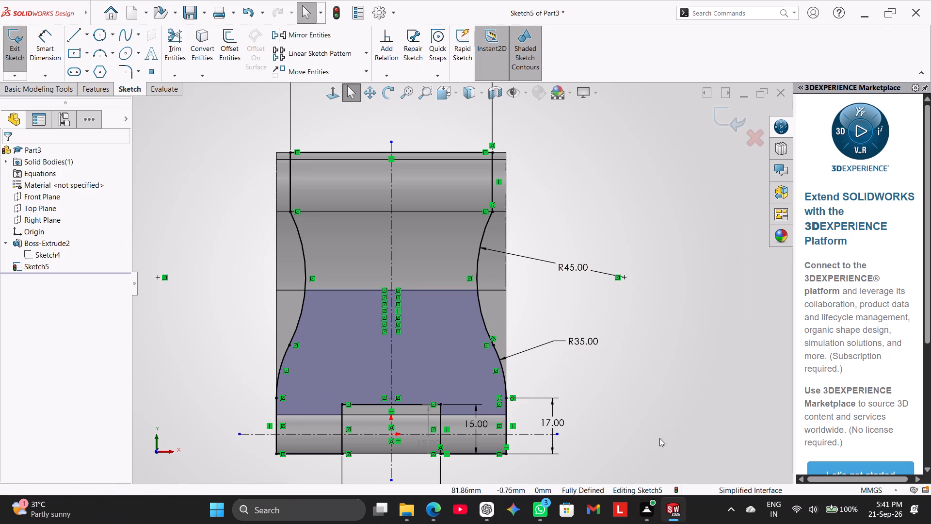
# Set the width of the profile's upper end to 40 mm.
pyautogui.scroll(-1, 568, 405)
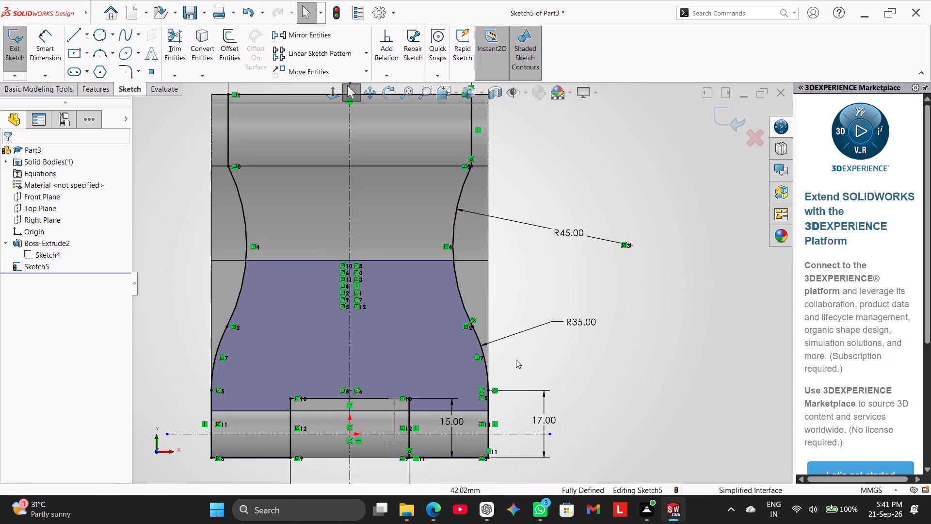
pyautogui.scroll(1, 540, 375)
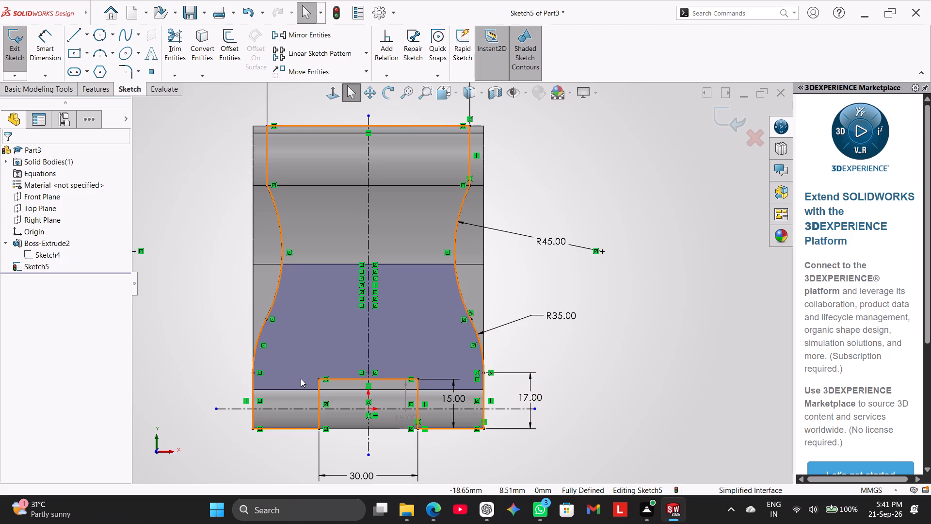
pyautogui.scroll(1, 362, 278)
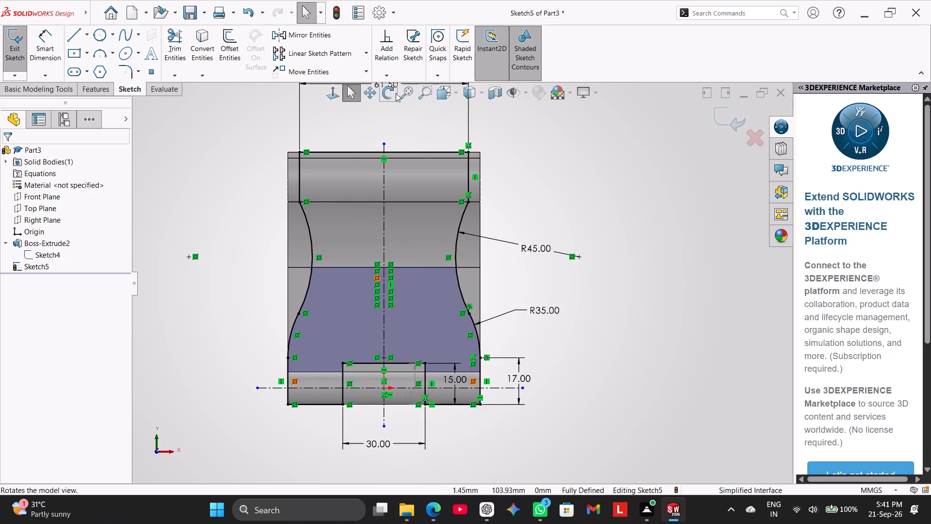
pyautogui.scroll(2, 415, 134)
pyautogui.doubleClick(410, 146)
pyautogui.write('40')
pyautogui.press('Return')
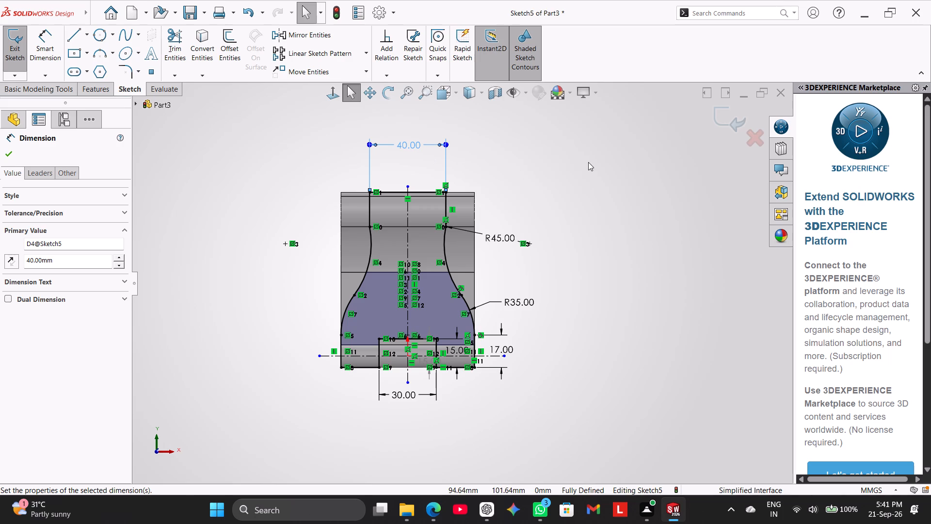
pyautogui.rightClick(588, 162)
pyautogui.click(575, 197)
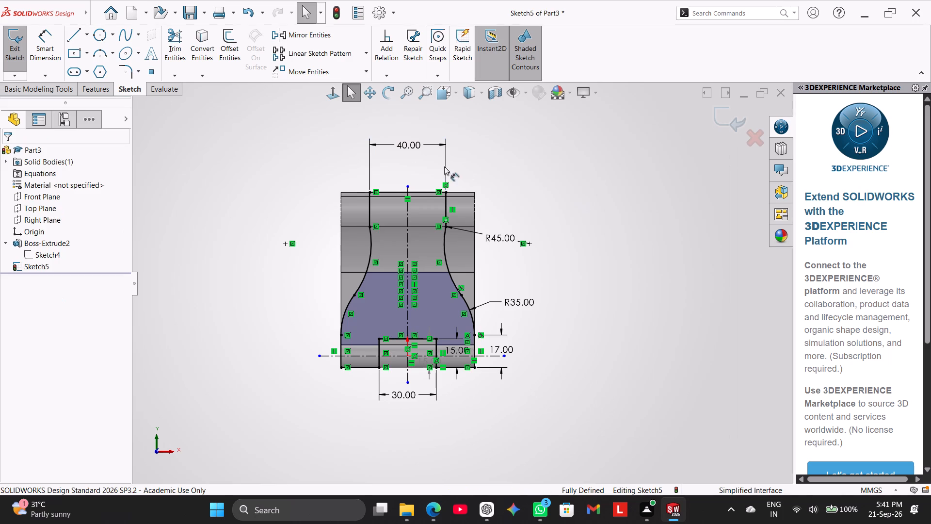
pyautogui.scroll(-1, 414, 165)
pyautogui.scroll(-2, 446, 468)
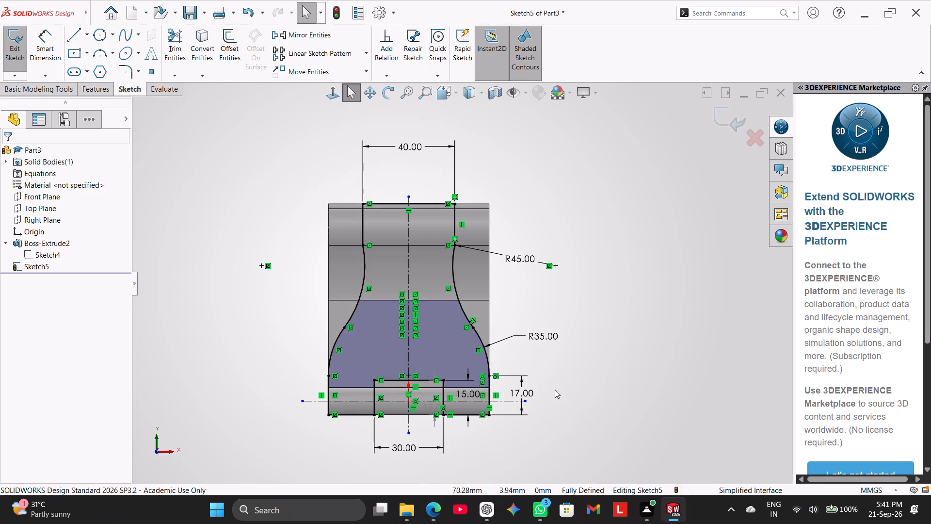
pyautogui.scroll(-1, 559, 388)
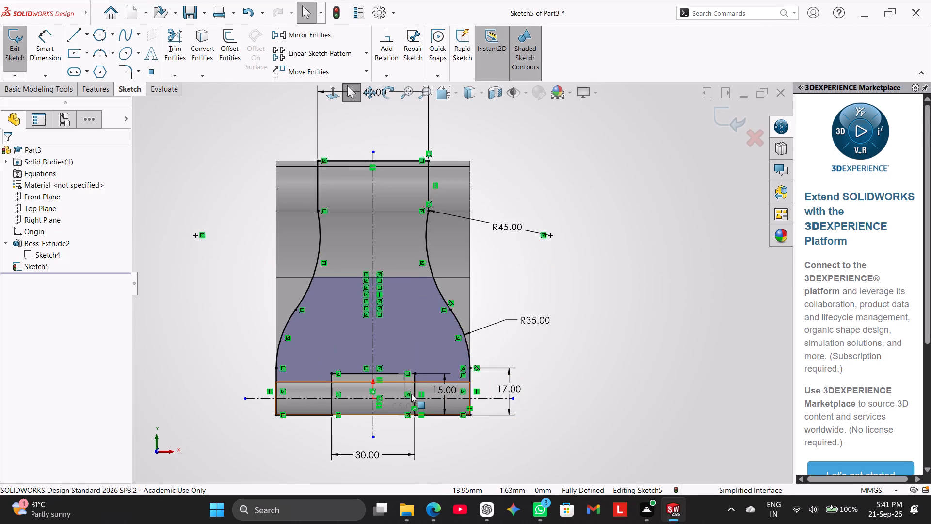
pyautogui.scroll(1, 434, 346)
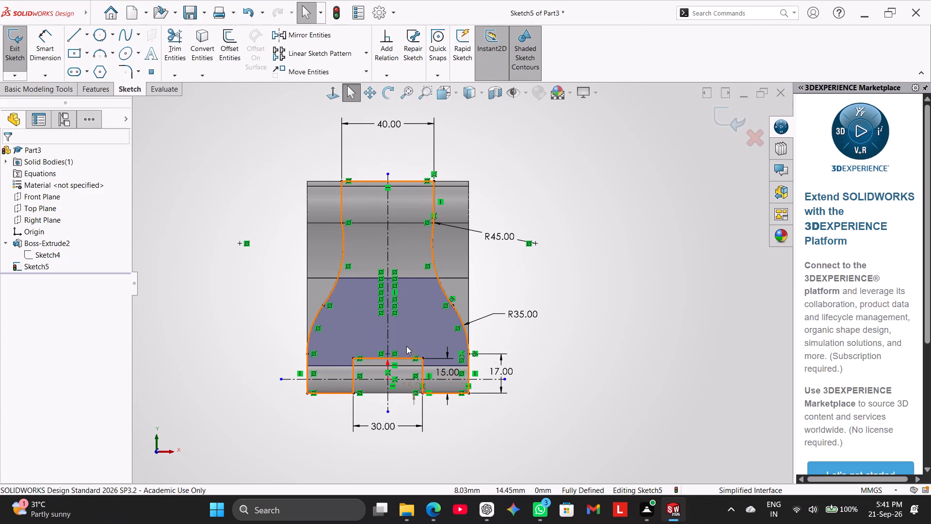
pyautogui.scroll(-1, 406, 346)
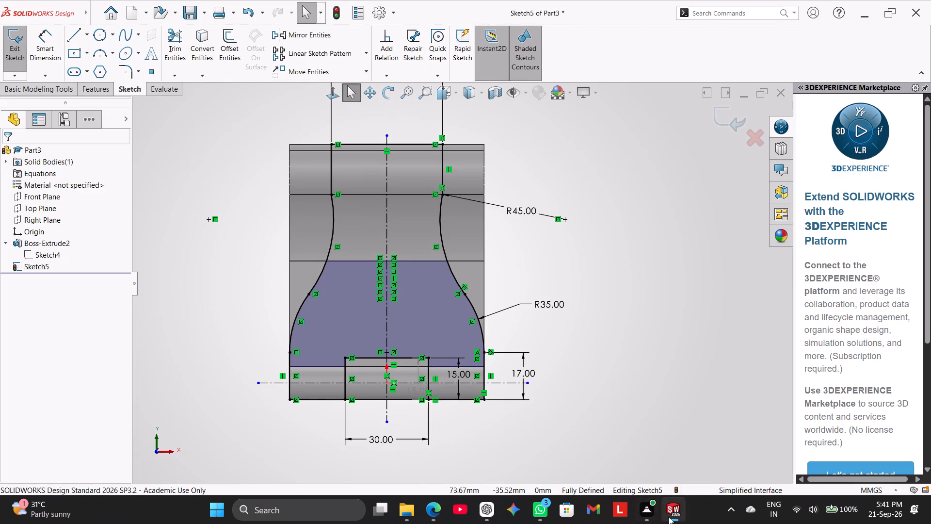
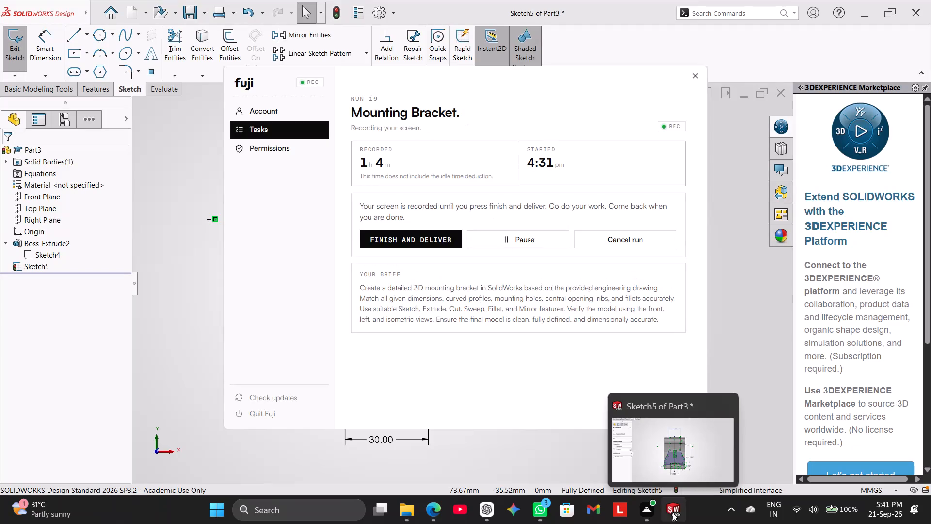
# Switch back to SOLIDWORKS and examine the dimensions of Sketch5's notched profile.
pyautogui.click(673, 512)
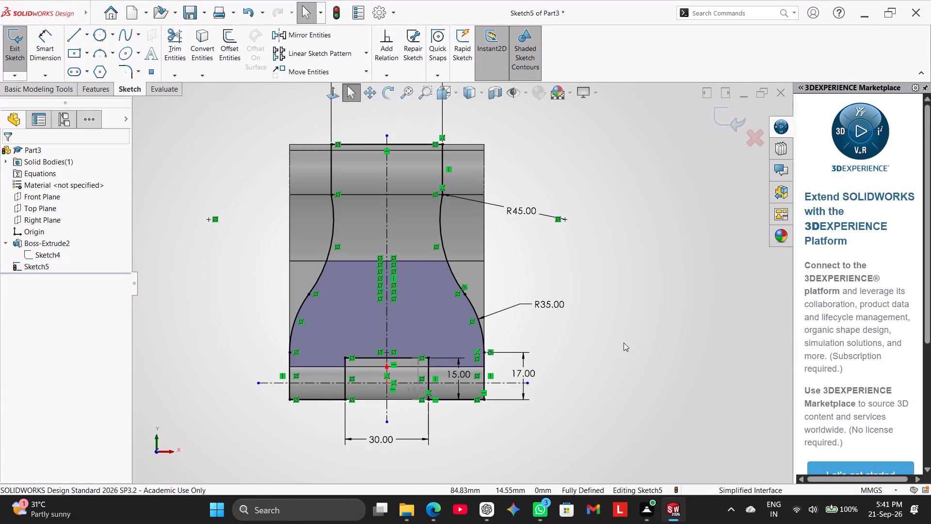
pyautogui.scroll(1, 629, 343)
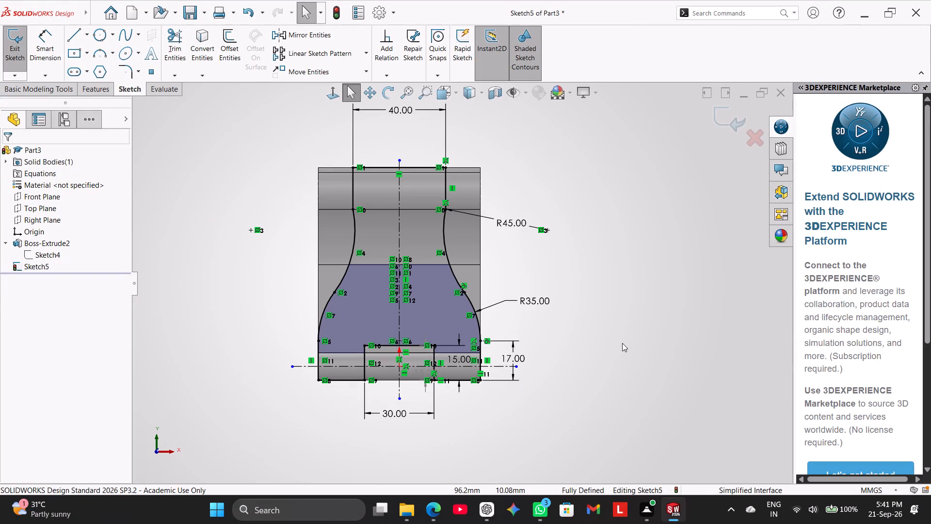
pyautogui.scroll(-1, 534, 230)
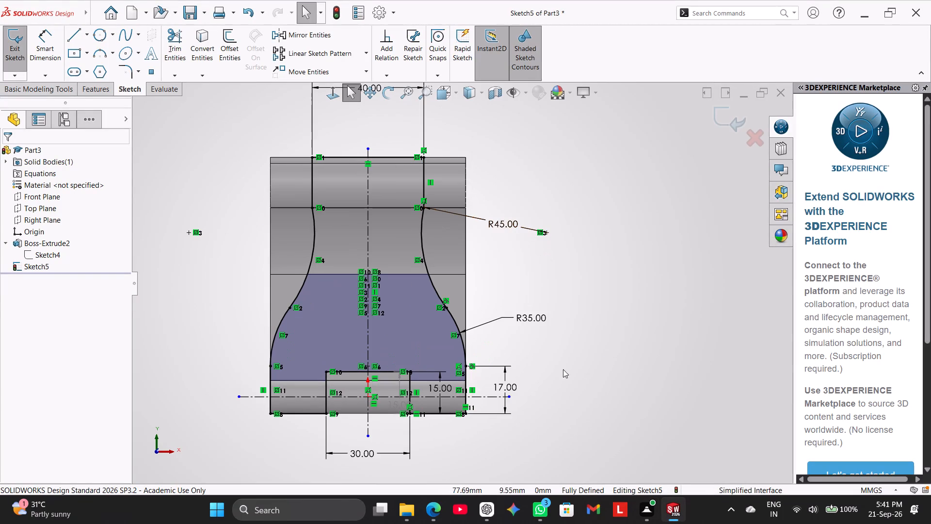
pyautogui.scroll(-1, 467, 308)
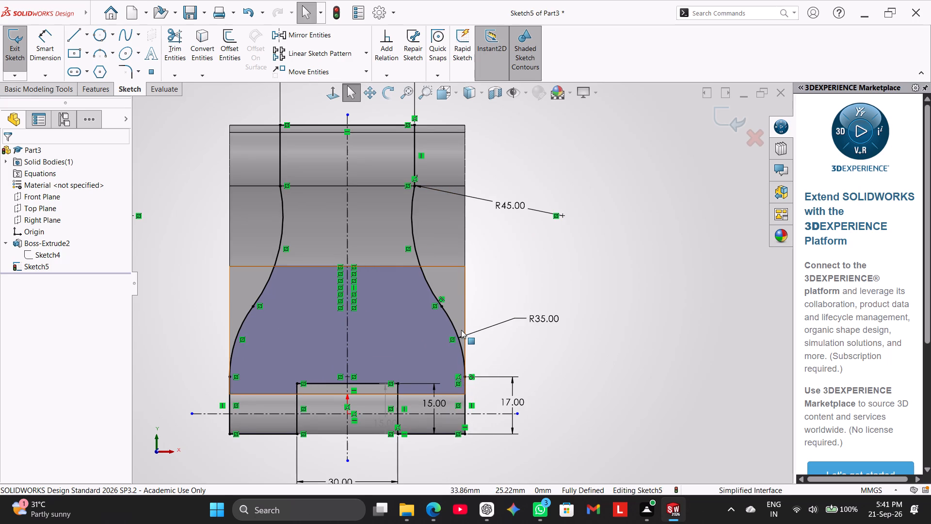
pyautogui.scroll(-2, 464, 339)
pyautogui.scroll(1, 466, 370)
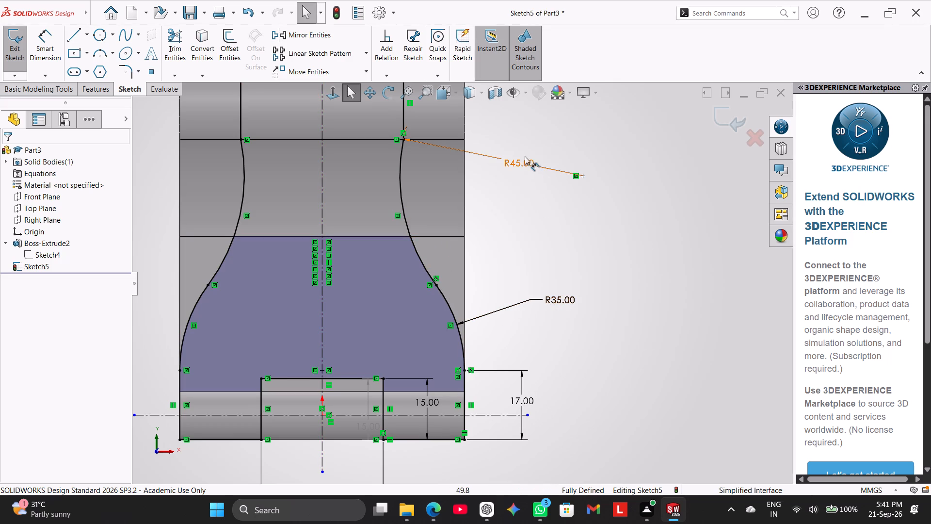
pyautogui.scroll(1, 356, 309)
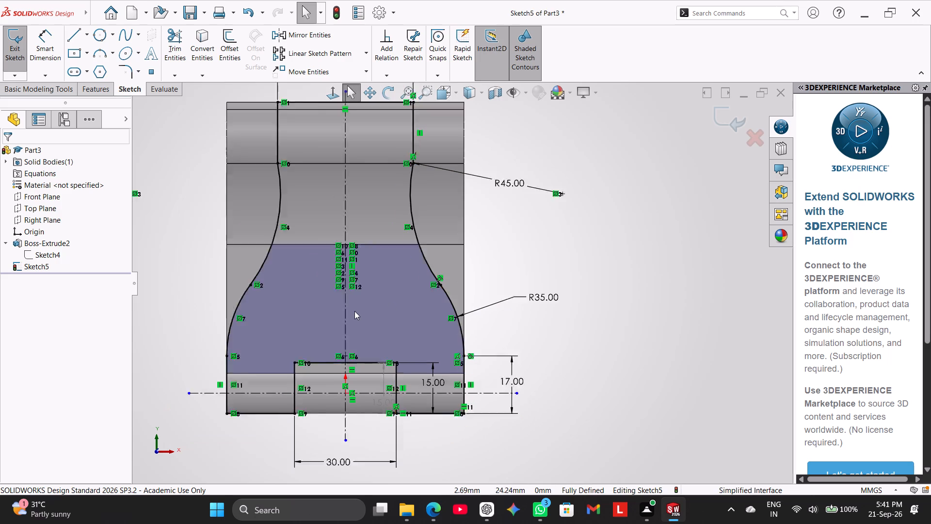
pyautogui.scroll(2, 354, 311)
pyautogui.scroll(-2, 369, 240)
pyautogui.scroll(2, 369, 240)
pyautogui.rightClick(609, 164)
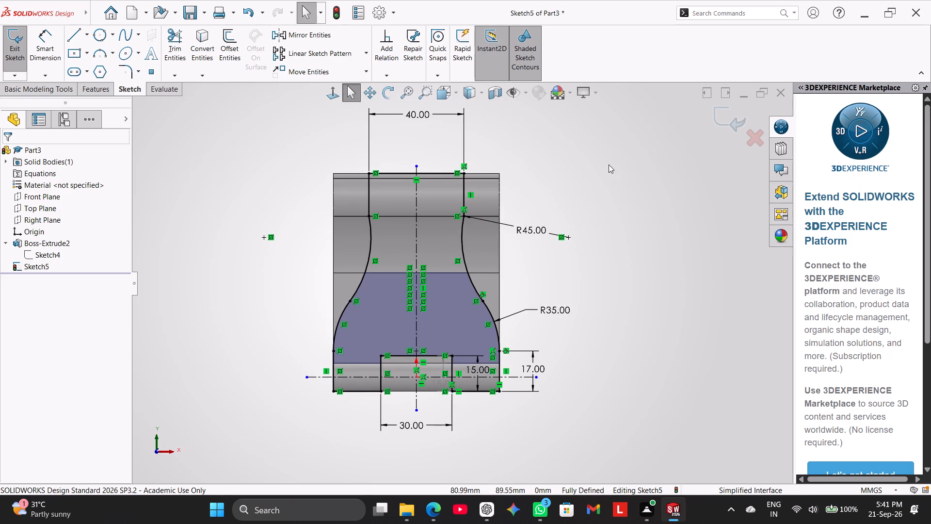
pyautogui.click(596, 171)
pyautogui.scroll(-2, 408, 233)
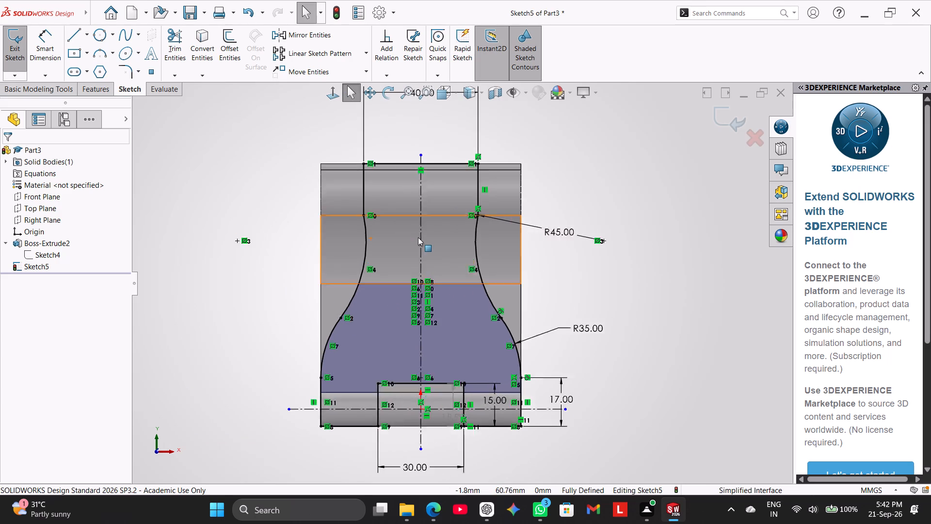
pyautogui.scroll(2, 418, 238)
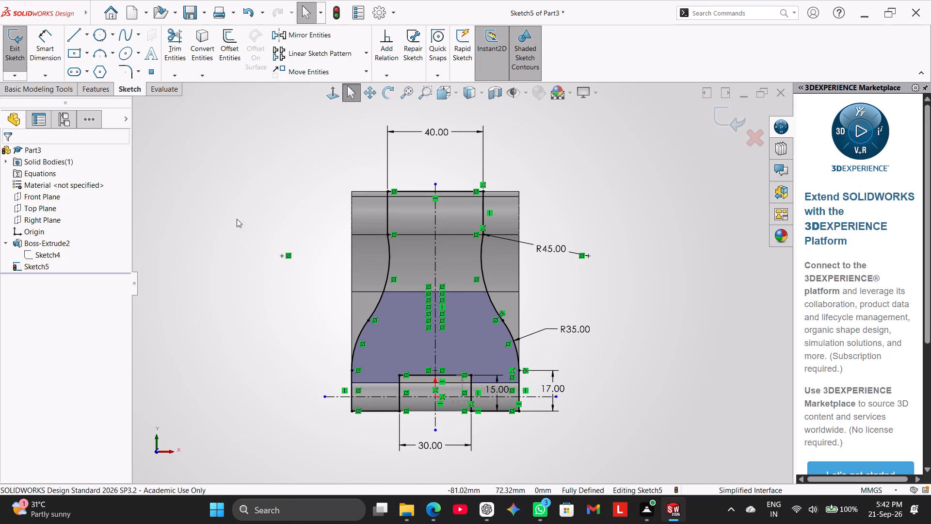
# Extrude-cut Sketch5's profile Through All - Both with Flip side to cut enabled, trimming the body outside the outline.
pyautogui.click(99, 86)
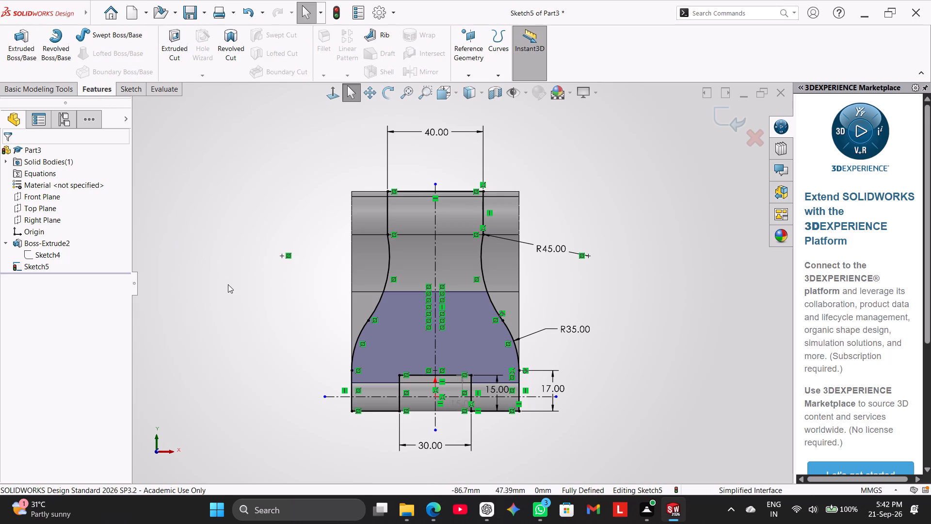
pyautogui.moveTo(192, 172); pyautogui.dragTo(221, 278, button='middle')
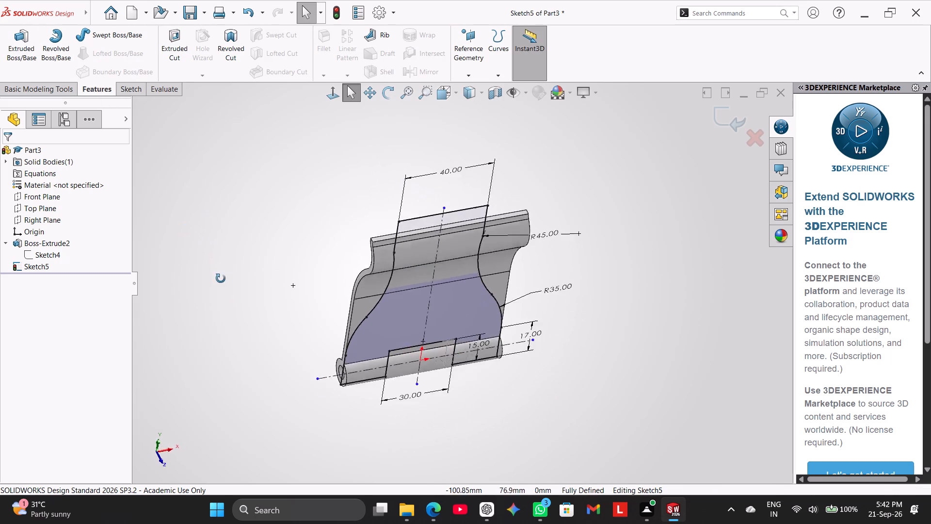
pyautogui.moveTo(221, 278); pyautogui.dragTo(155, 175, button='middle')
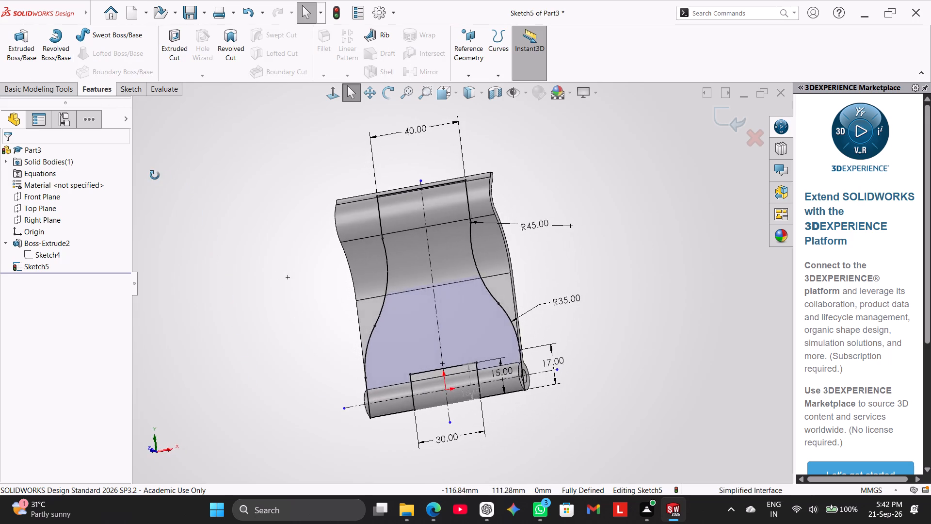
pyautogui.moveTo(155, 175); pyautogui.dragTo(175, 202, button='middle')
pyautogui.click(140, 83)
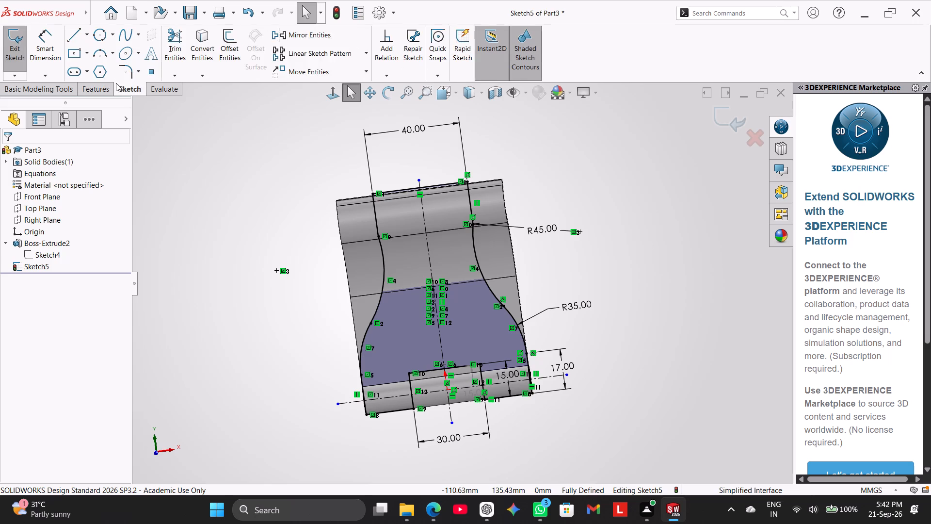
pyautogui.click(97, 87)
pyautogui.click(179, 44)
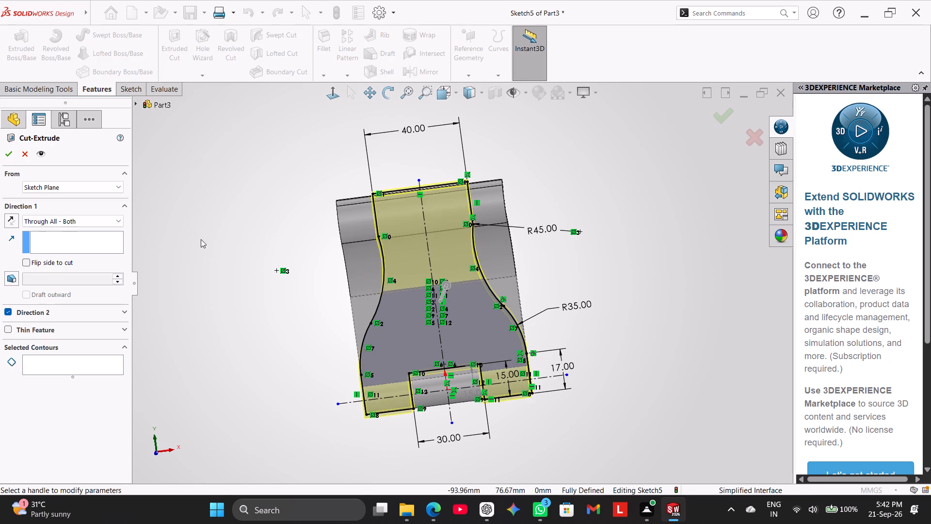
pyautogui.click(29, 261)
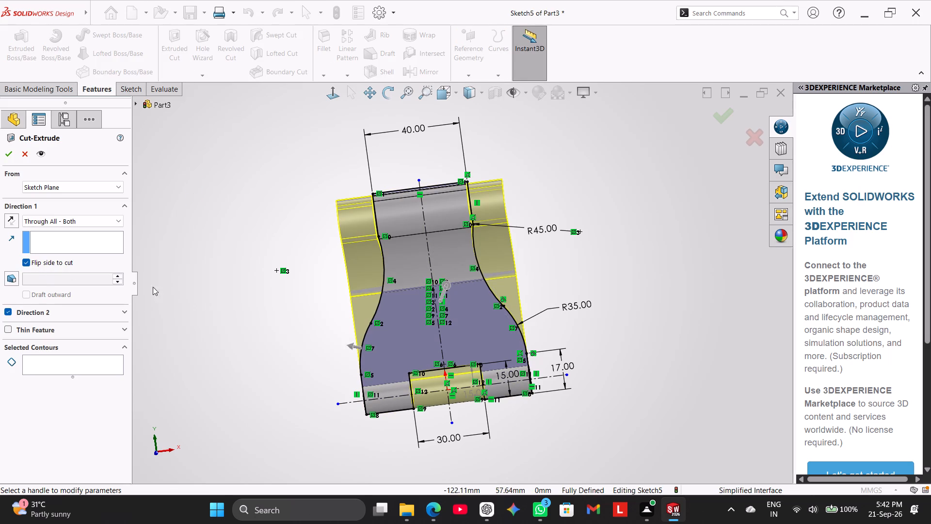
pyautogui.click(14, 155)
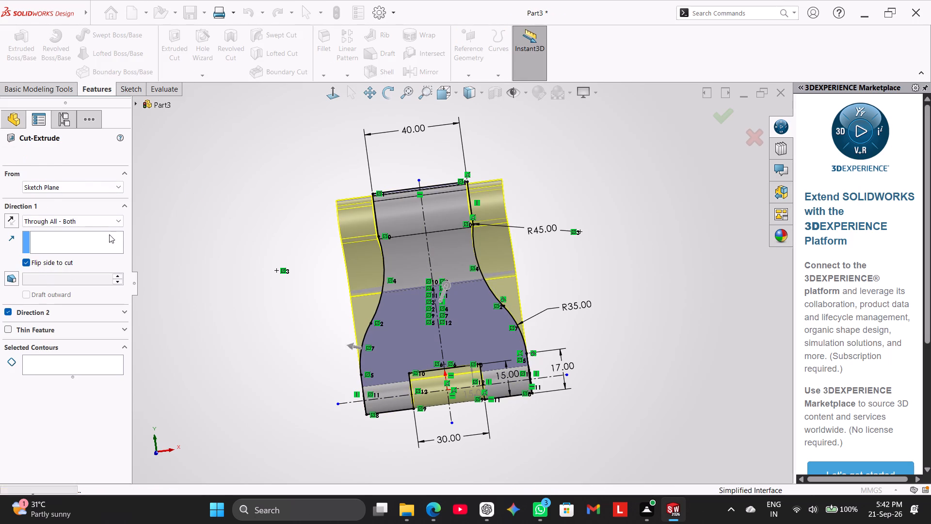
pyautogui.moveTo(233, 292); pyautogui.dragTo(301, 229, button='right')
pyautogui.click(257, 278)
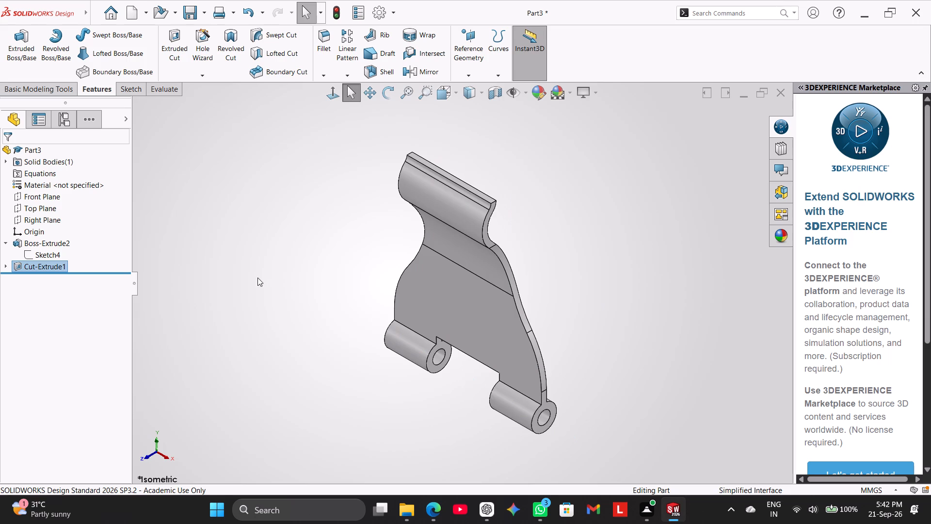
pyautogui.moveTo(227, 303); pyautogui.dragTo(313, 262, button='middle')
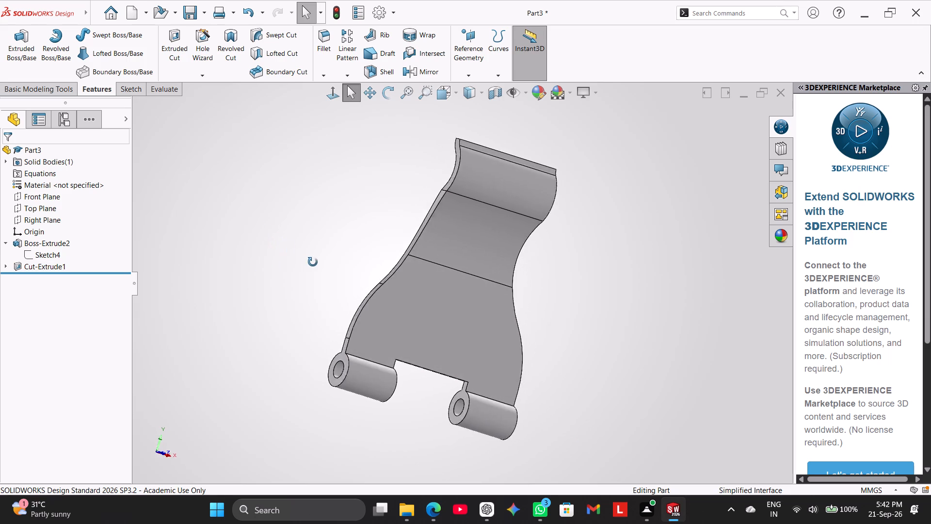
pyautogui.moveTo(313, 262); pyautogui.dragTo(291, 263, button='middle')
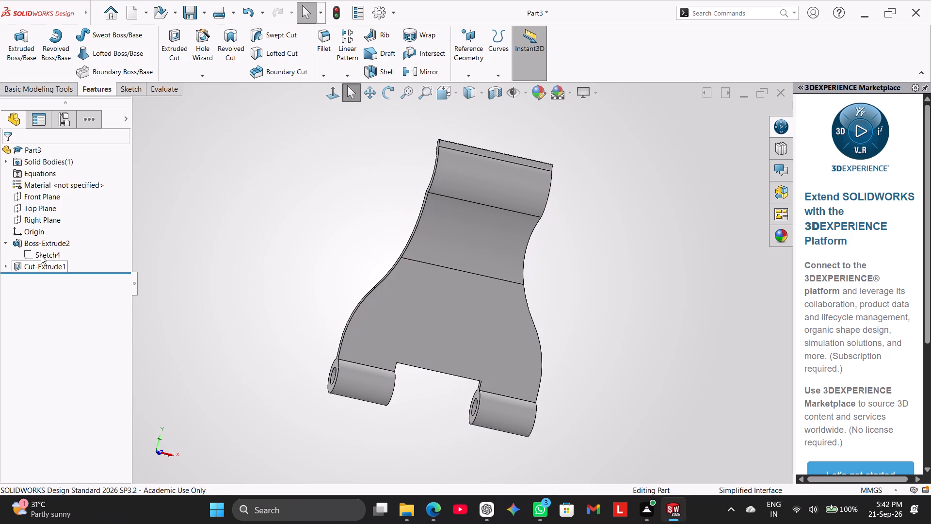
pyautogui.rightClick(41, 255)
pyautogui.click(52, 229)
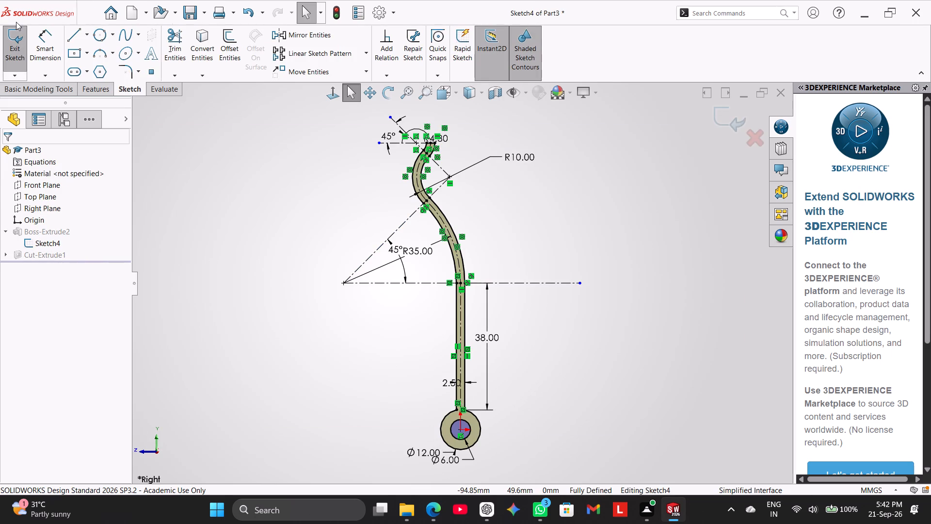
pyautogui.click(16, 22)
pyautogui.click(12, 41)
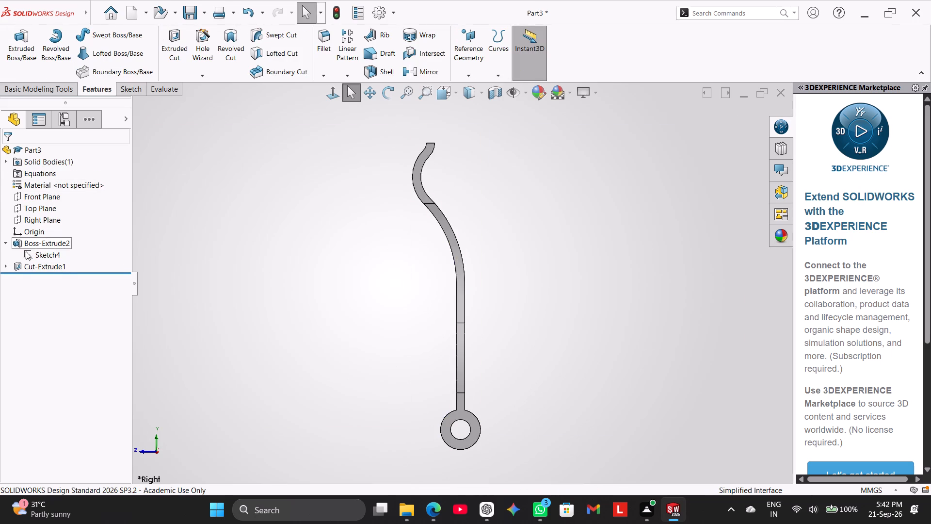
# Edit Sketch5 under the cut and draw a circle on the vertical centreline, centred about 33 mm above the origin.
pyautogui.click(4, 266)
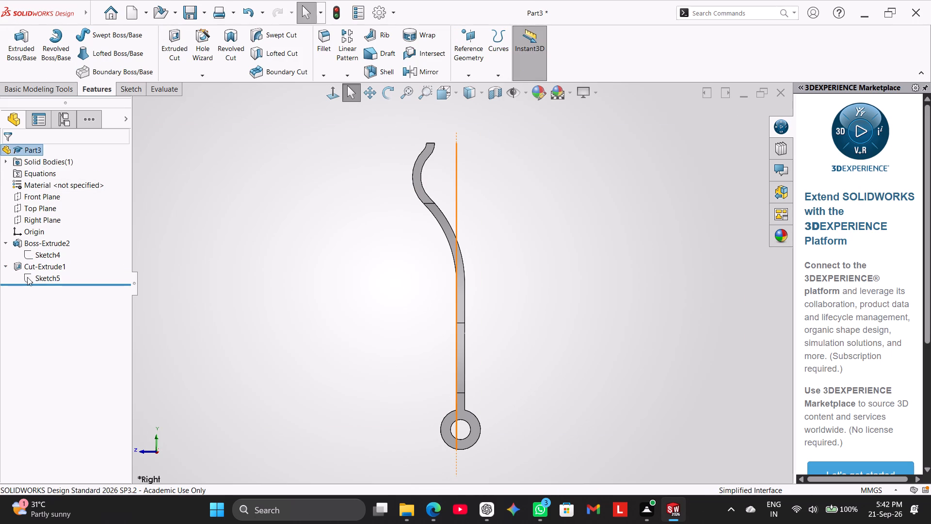
pyautogui.rightClick(30, 278)
pyautogui.click(43, 252)
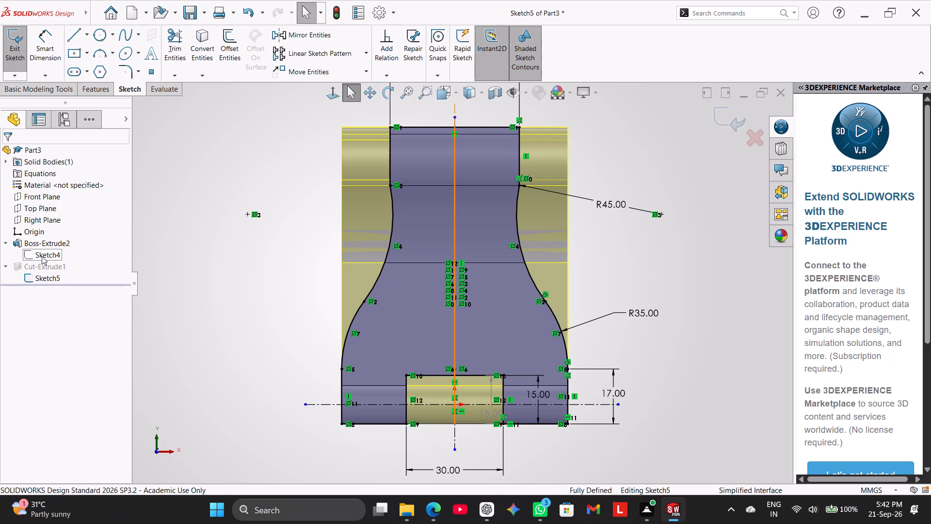
pyautogui.click(666, 253)
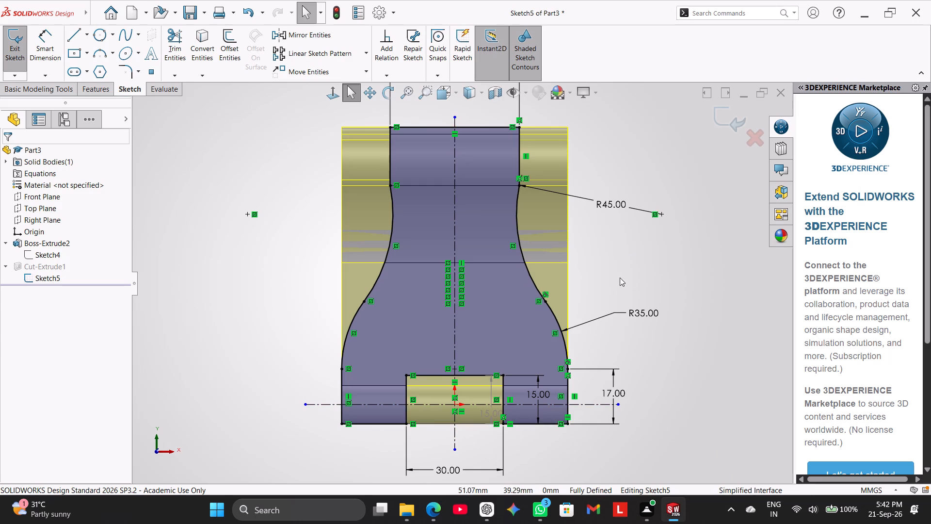
pyautogui.scroll(1, 521, 293)
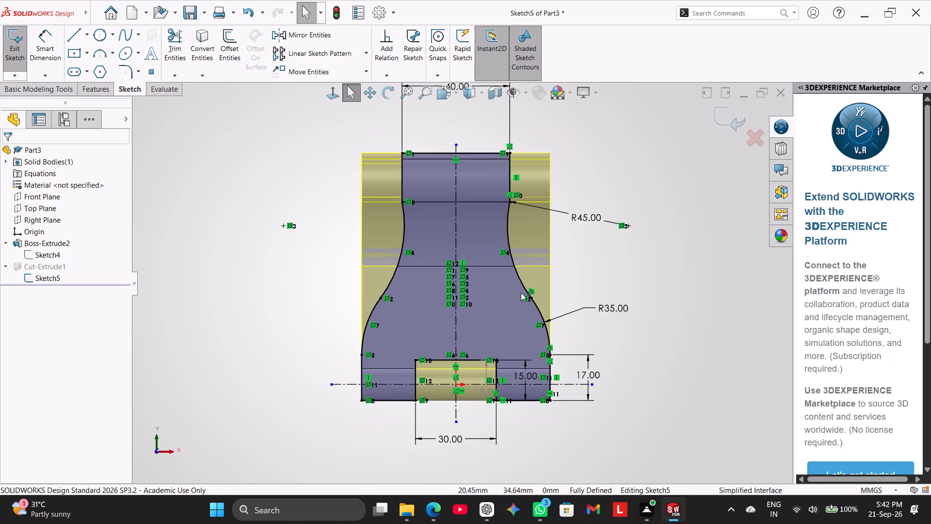
pyautogui.scroll(-2, 521, 292)
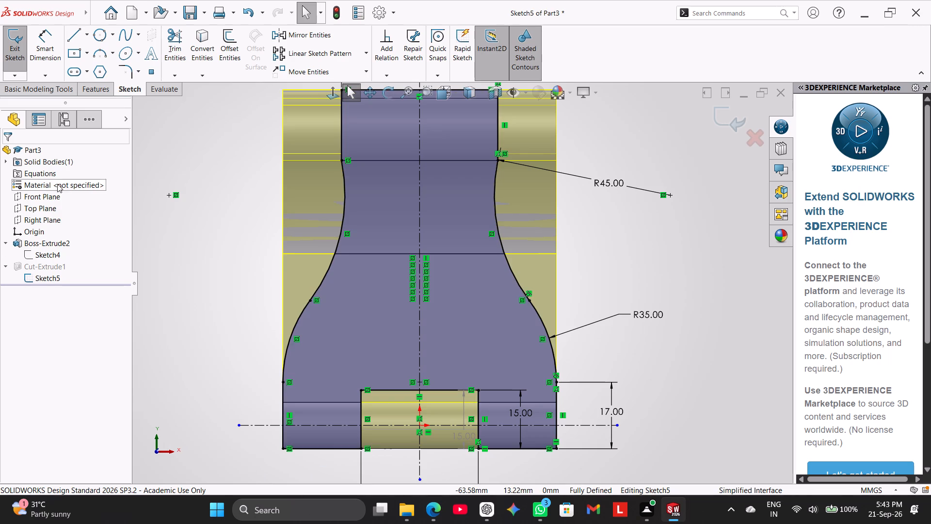
pyautogui.moveTo(223, 232); pyautogui.dragTo(212, 129, button='right')
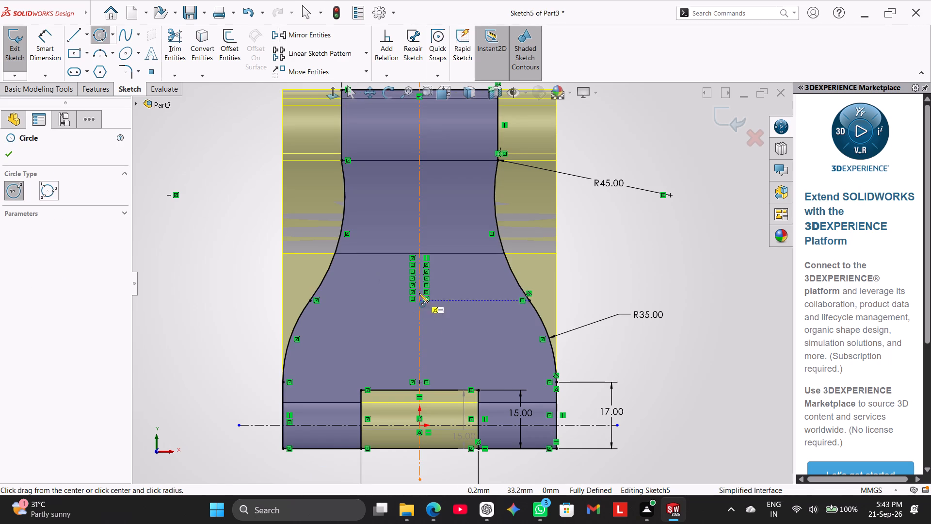
pyautogui.click(420, 297)
pyautogui.click(455, 330)
pyautogui.rightClick(241, 219)
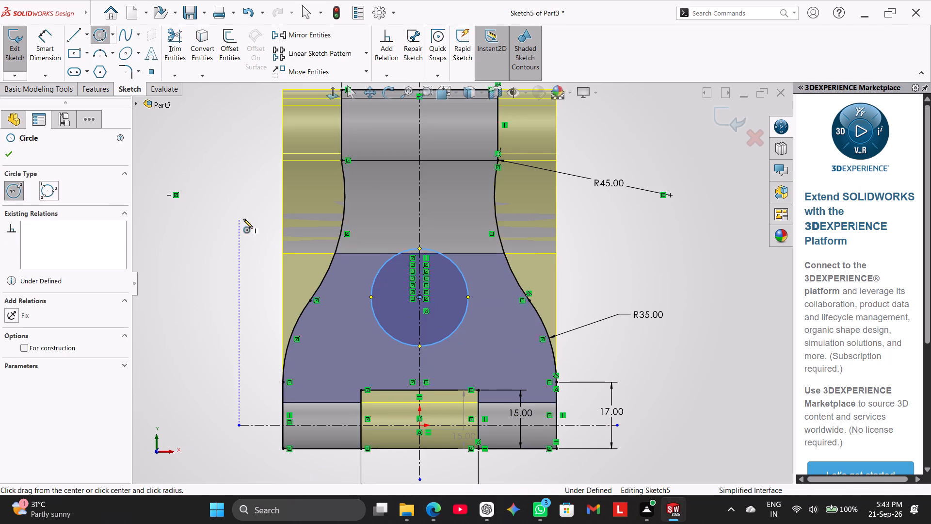
pyautogui.click(254, 224)
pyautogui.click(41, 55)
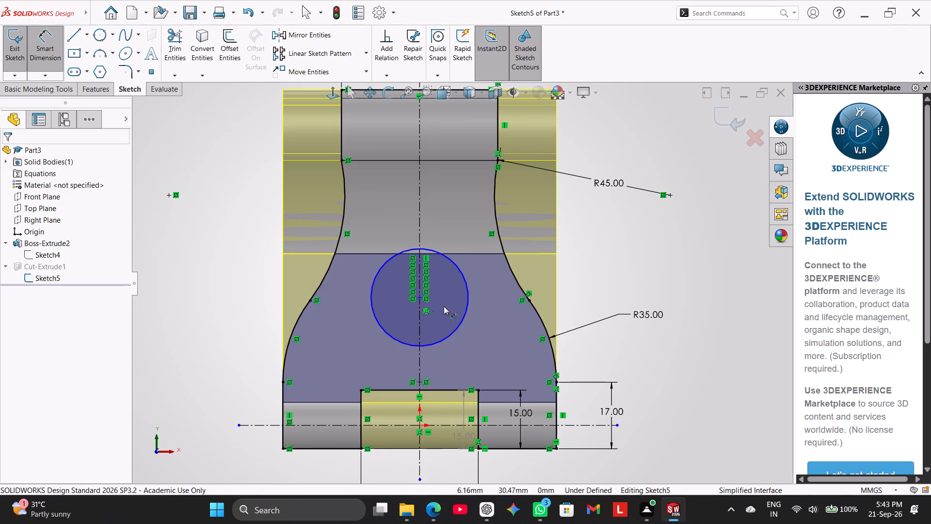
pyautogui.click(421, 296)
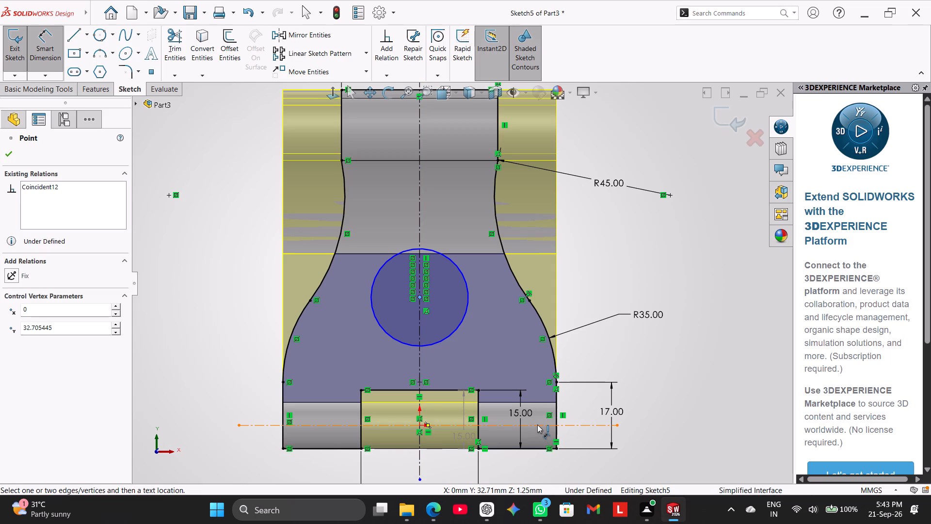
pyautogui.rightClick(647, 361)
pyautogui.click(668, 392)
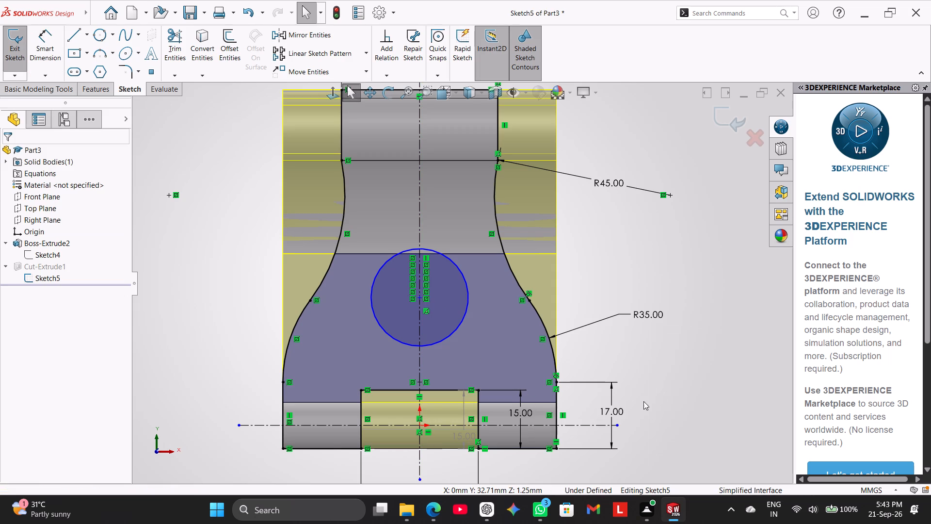
# Delete the 17 mm vertical dimension beside the profile's lower end in Sketch5.
pyautogui.rightClick(611, 408)
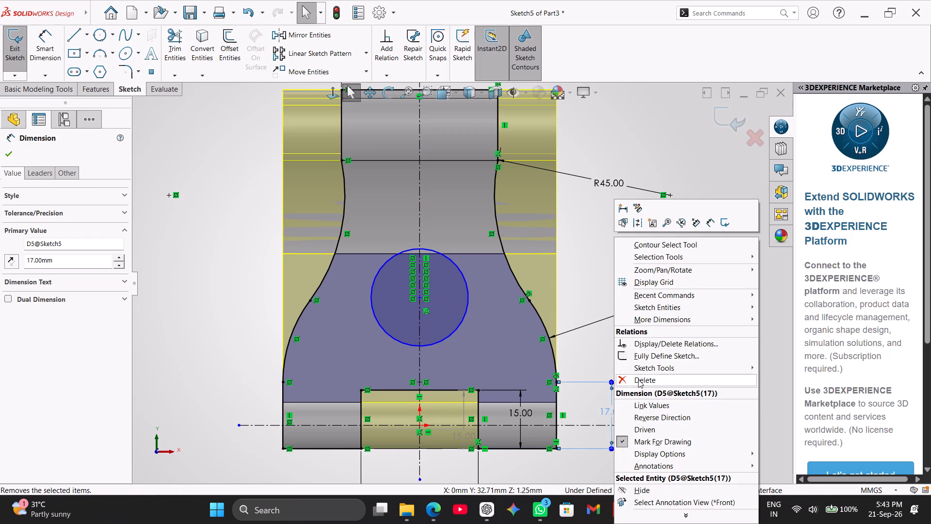
pyautogui.click(638, 379)
# Dimension the lower endpoint of the R35 arc 17 mm above the horizontal centreline through the origin.
pyautogui.moveTo(45, 40); pyautogui.dragTo(51, 50)
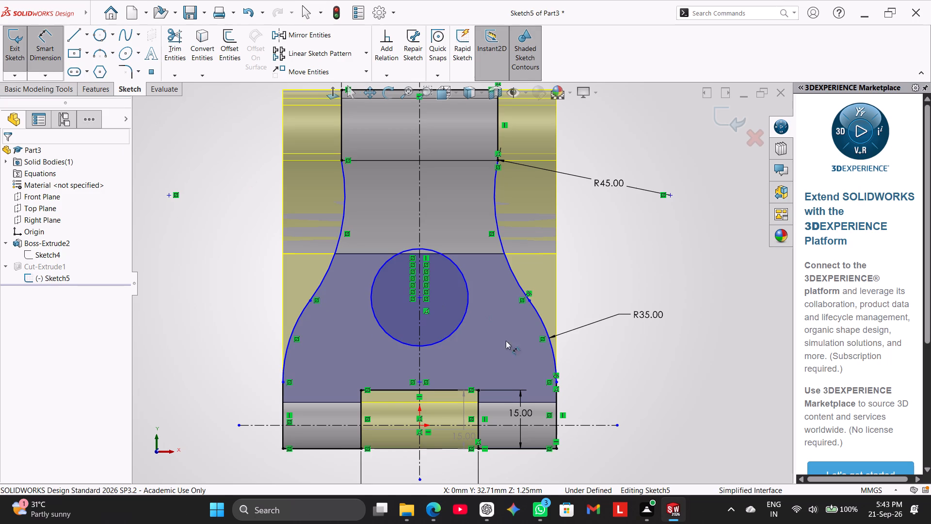
pyautogui.click(581, 426)
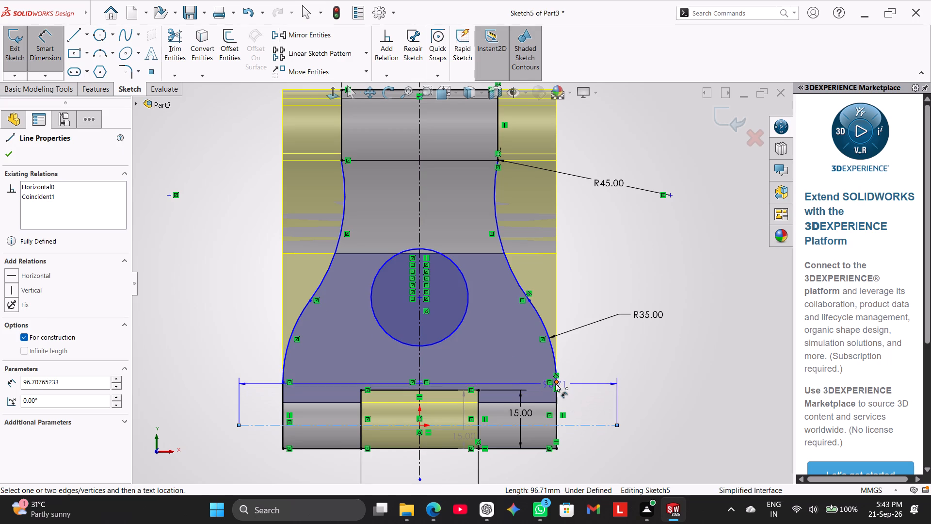
pyautogui.click(556, 381)
pyautogui.click(600, 394)
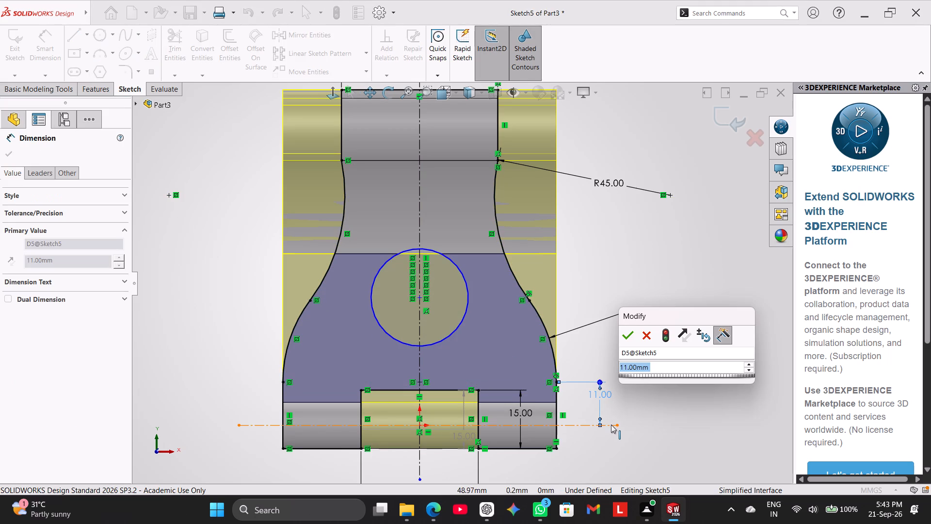
pyautogui.write('17')
pyautogui.press('Return')
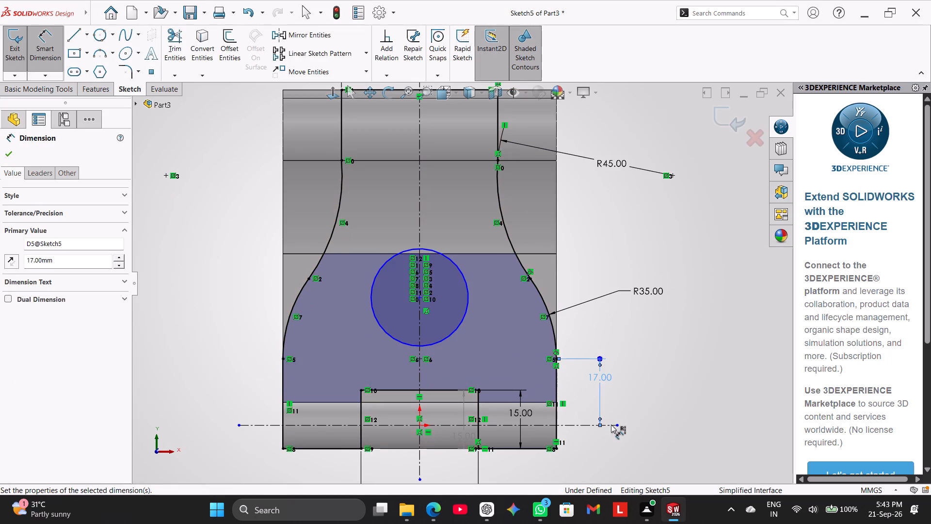
pyautogui.rightClick(674, 363)
pyautogui.click(714, 393)
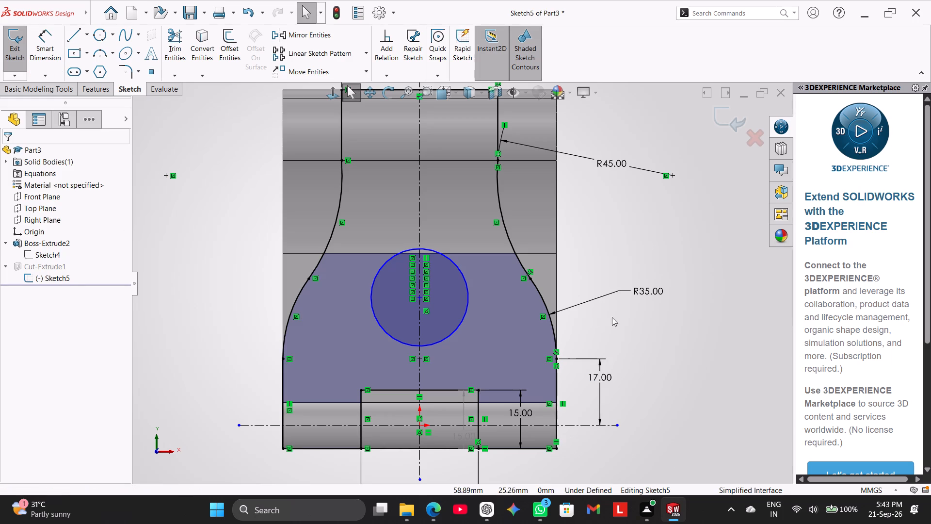
# Dimension the circle's centre 30 mm above the horizontal centreline through the origin.
pyautogui.click(56, 46)
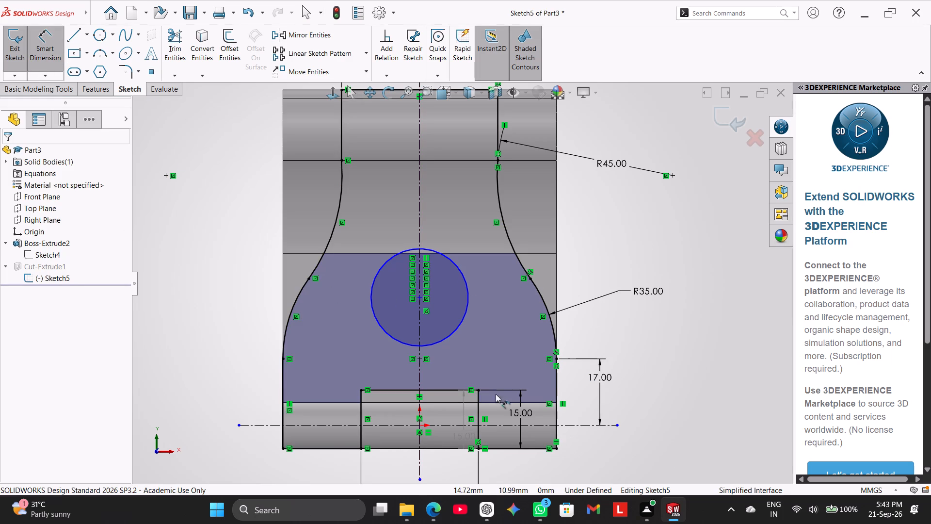
pyautogui.click(582, 426)
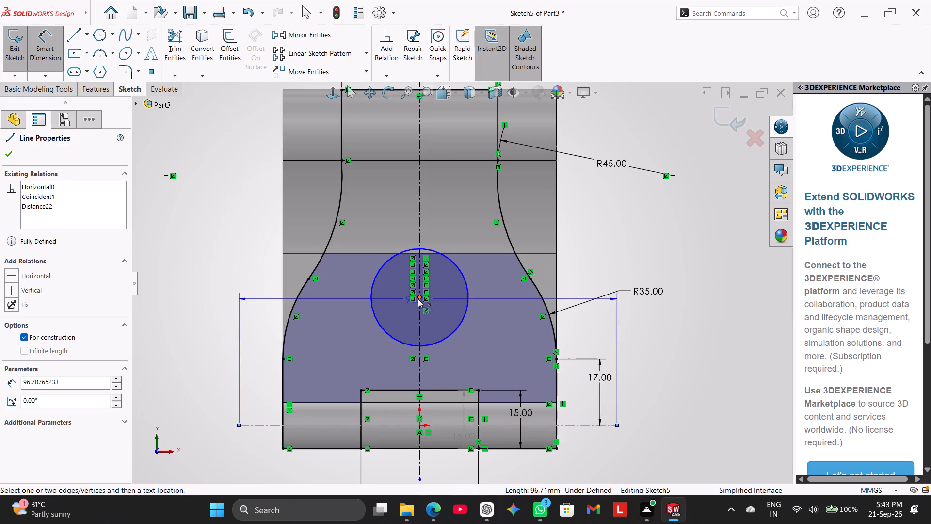
pyautogui.click(418, 299)
pyautogui.click(656, 331)
pyautogui.write('30')
pyautogui.press('Return')
pyautogui.rightClick(690, 311)
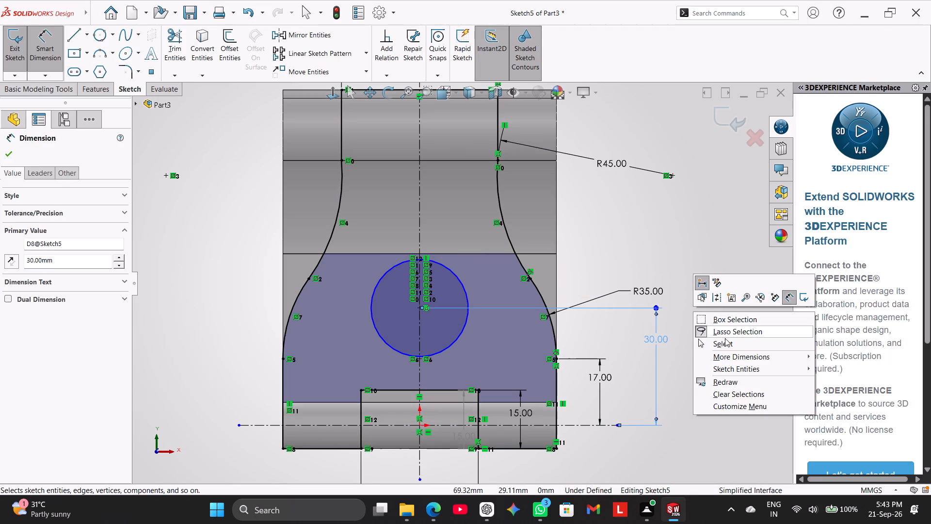
pyautogui.click(725, 341)
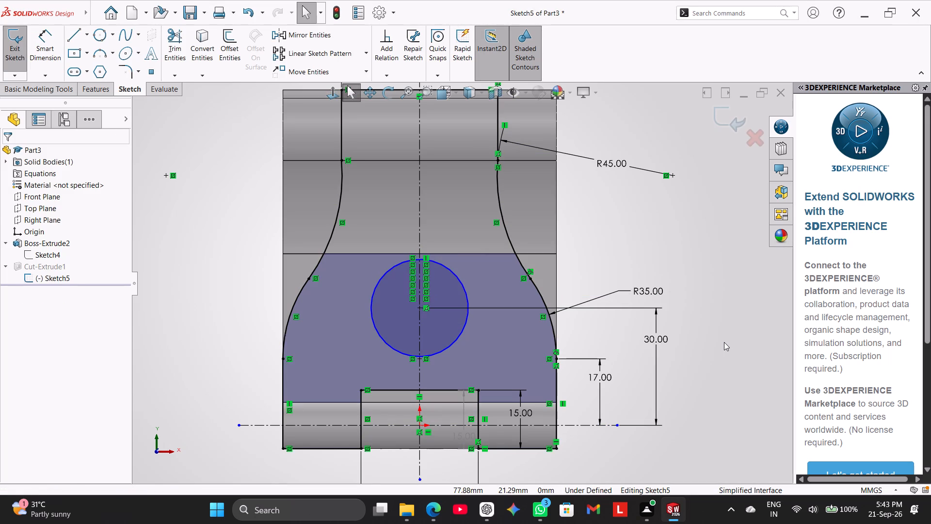
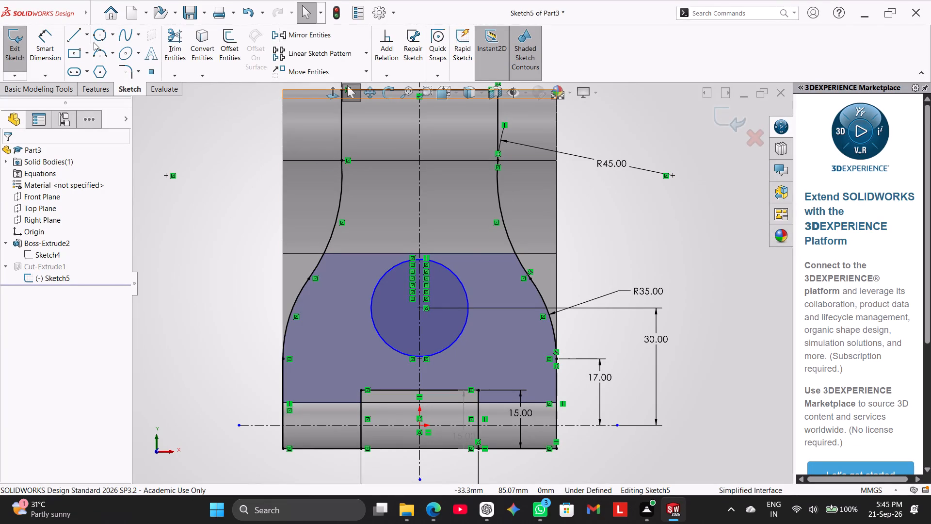
# Dimension the diameter of the circle on the vertical centreline, keeping its size as drawn.
pyautogui.click(46, 45)
pyautogui.click(382, 277)
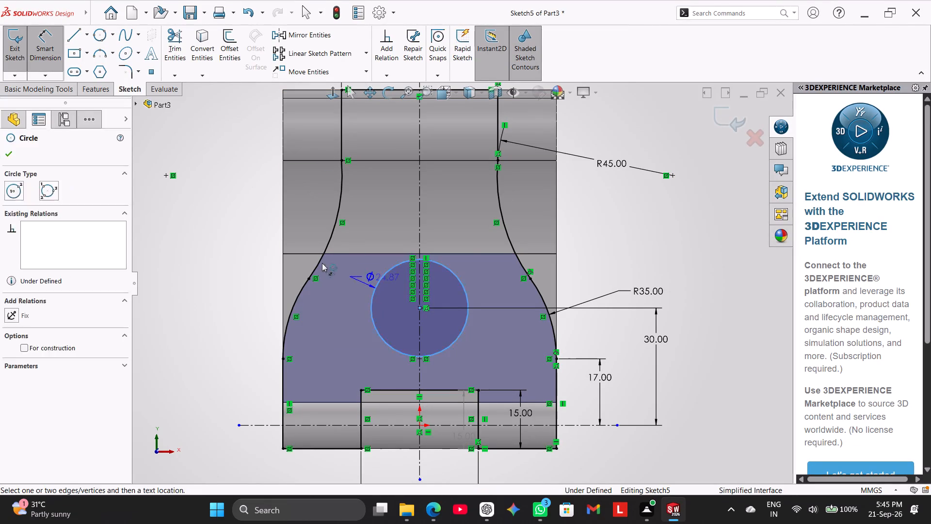
pyautogui.click(229, 213)
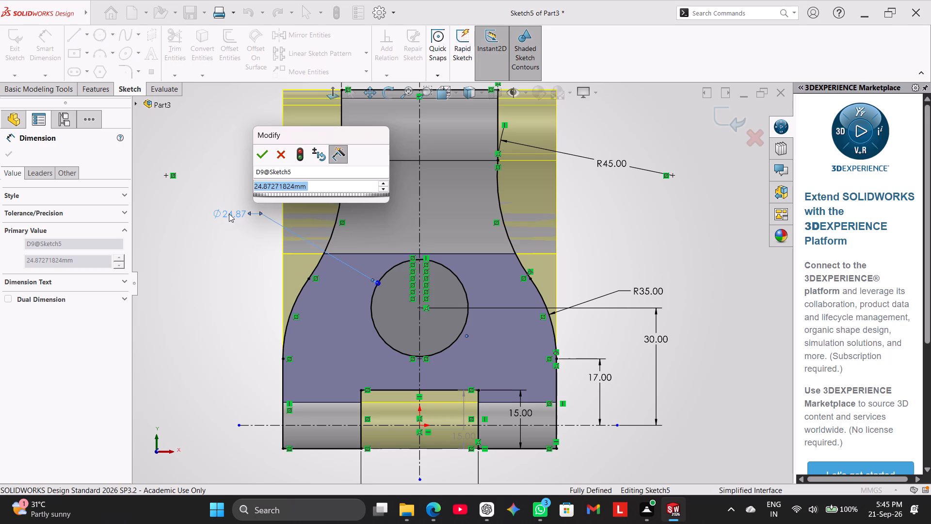
pyautogui.click(260, 151)
# Draw a second circle, about 22 mm in diameter, on the vertical centreline about 26 mm above the first circle's centre.
pyautogui.scroll(2, 206, 233)
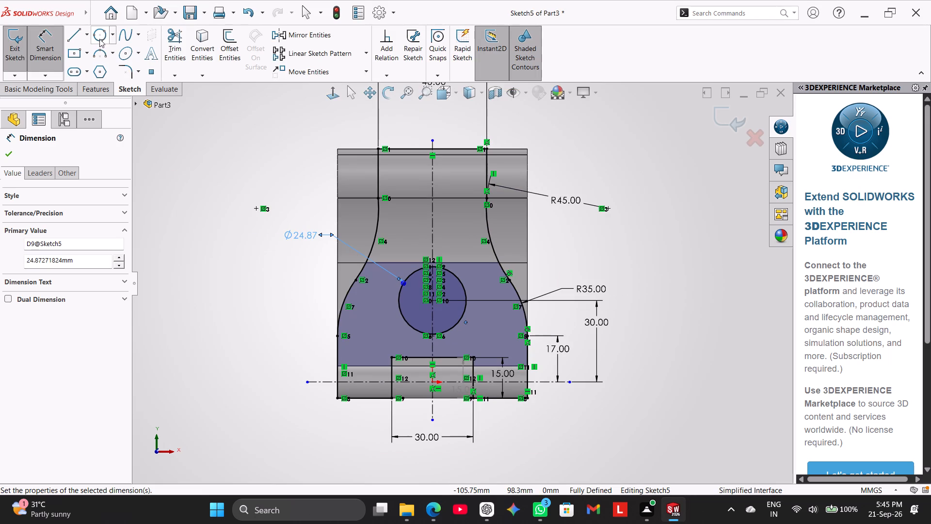
pyautogui.moveTo(172, 175); pyautogui.dragTo(168, 105, button='right')
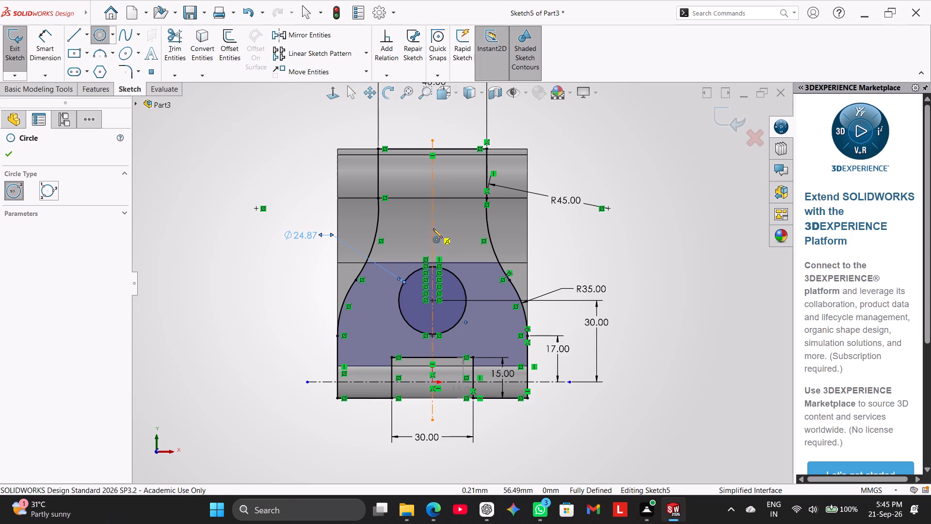
pyautogui.click(433, 229)
pyautogui.click(458, 245)
pyautogui.rightClick(270, 162)
pyautogui.click(293, 172)
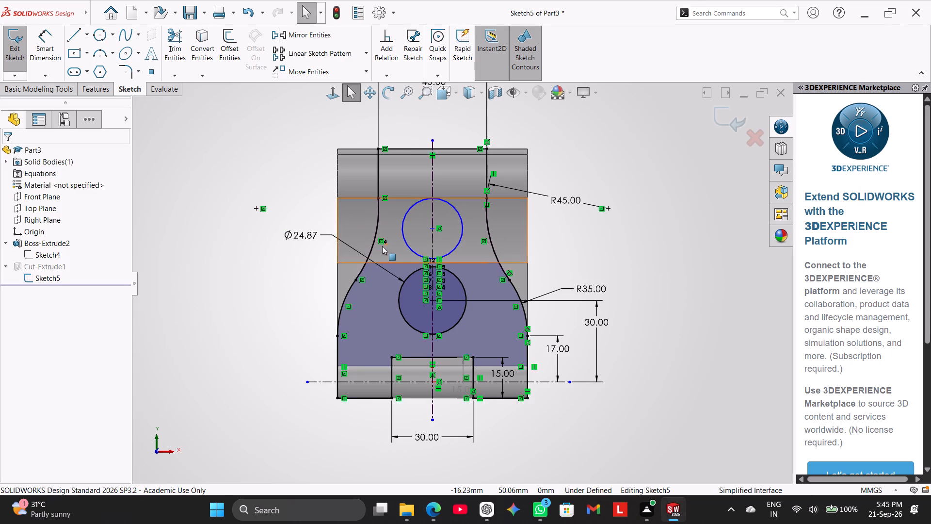
# Dimension the upper circle's centre 19 mm above the lower circle's centre.
pyautogui.click(55, 51)
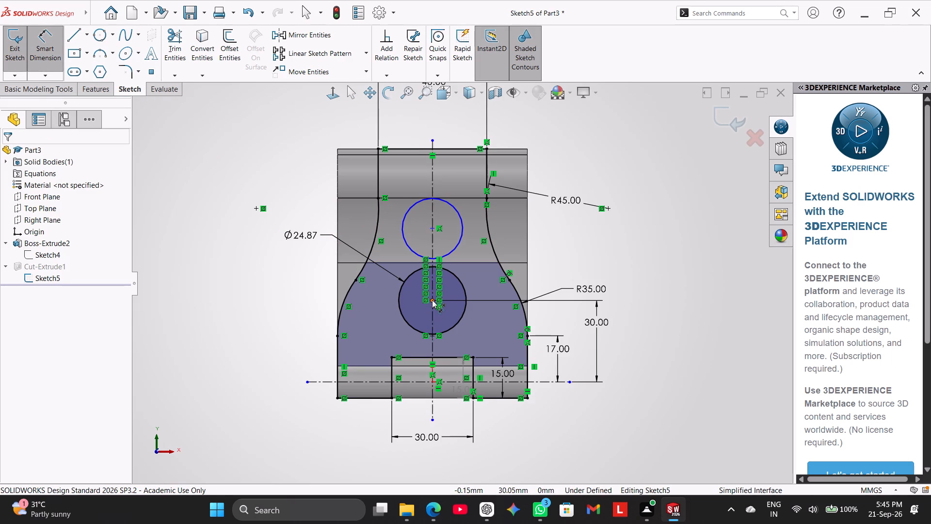
pyautogui.click(432, 300)
pyautogui.click(432, 228)
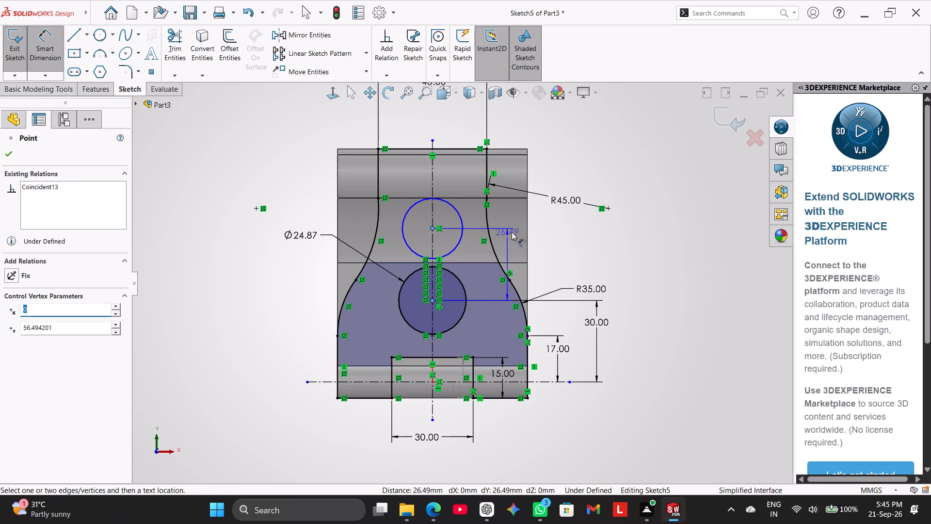
pyautogui.click(605, 244)
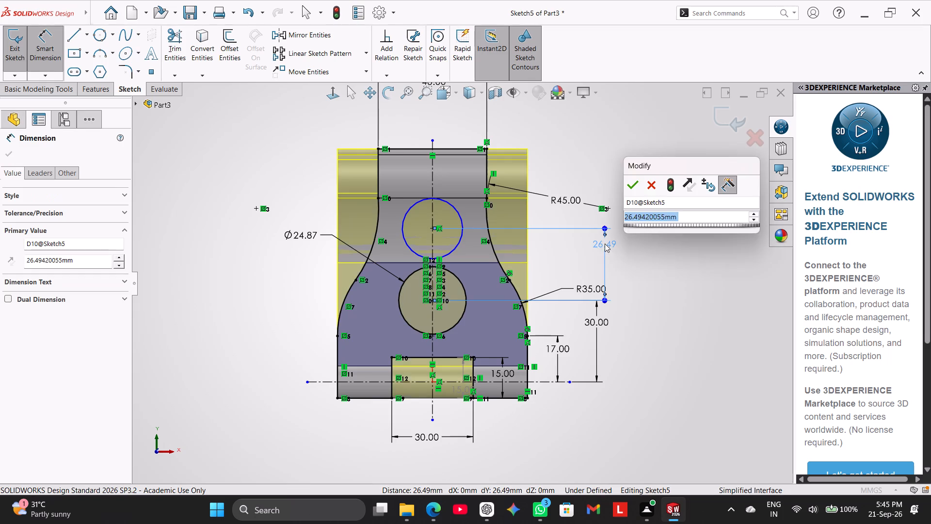
pyautogui.write('19')
pyautogui.press('Return')
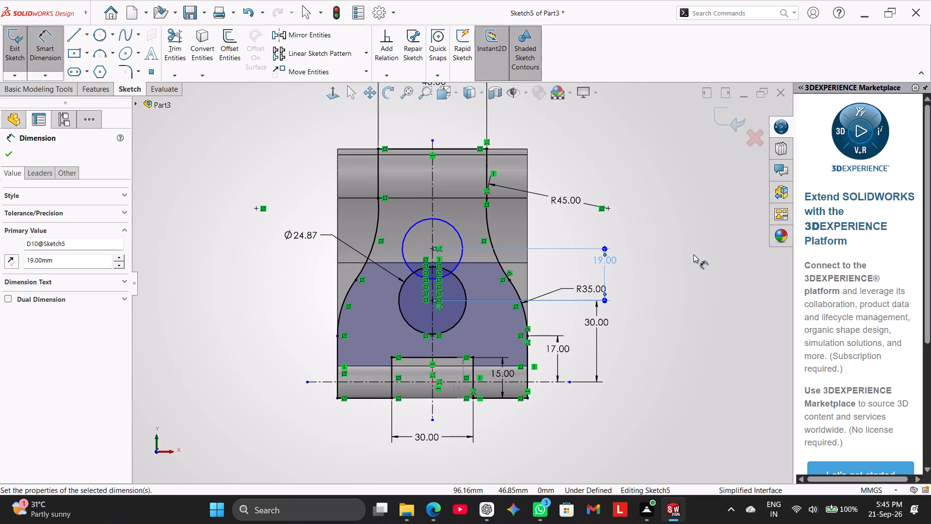
pyautogui.rightClick(688, 243)
pyautogui.click(731, 274)
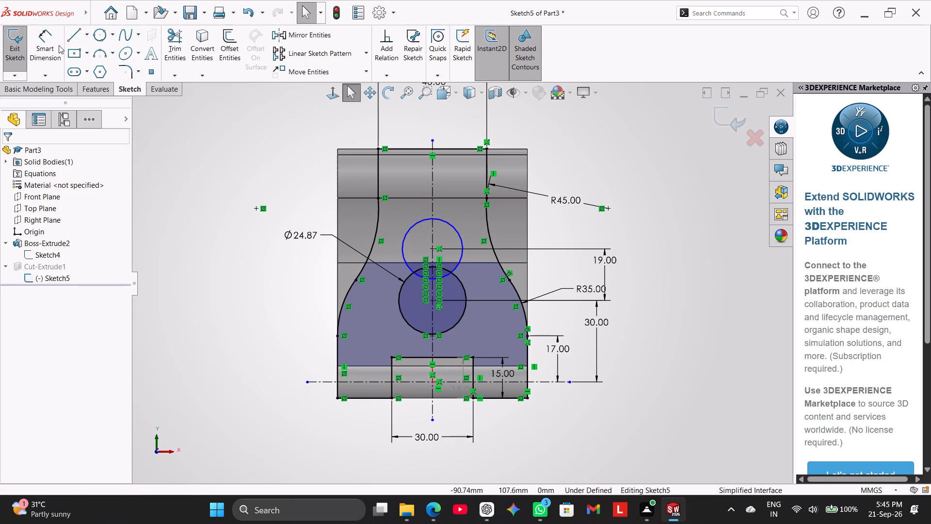
# Dimension the upper circle's diameter as 14 mm.
pyautogui.click(54, 45)
pyautogui.click(427, 218)
pyautogui.click(563, 161)
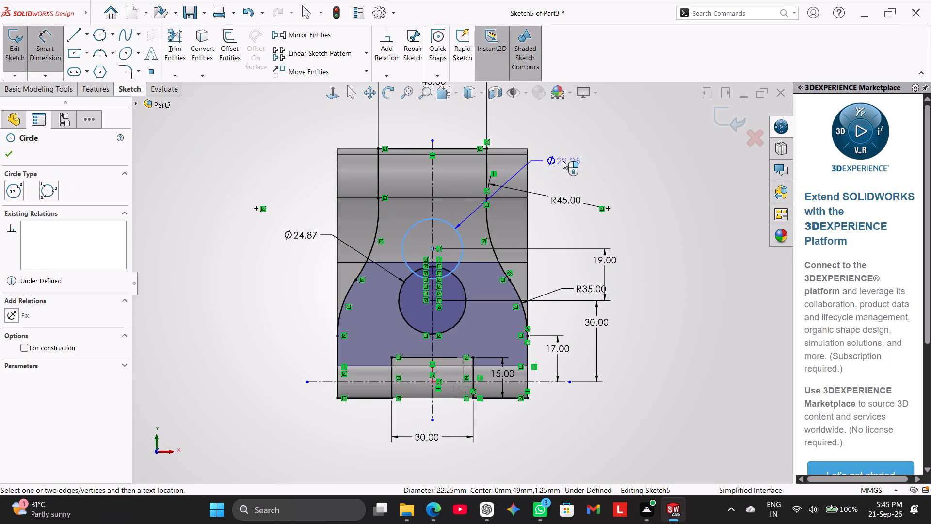
pyautogui.write('14')
pyautogui.press('Return')
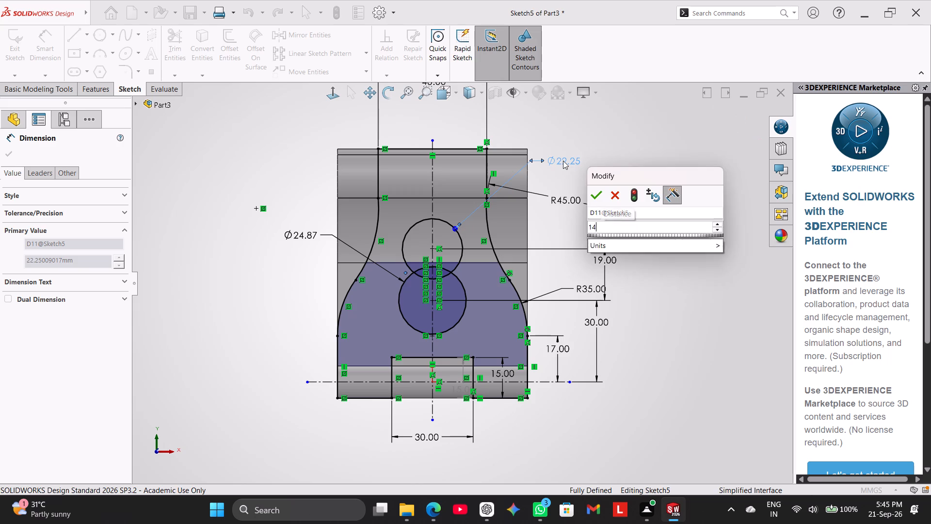
pyautogui.rightClick(602, 146)
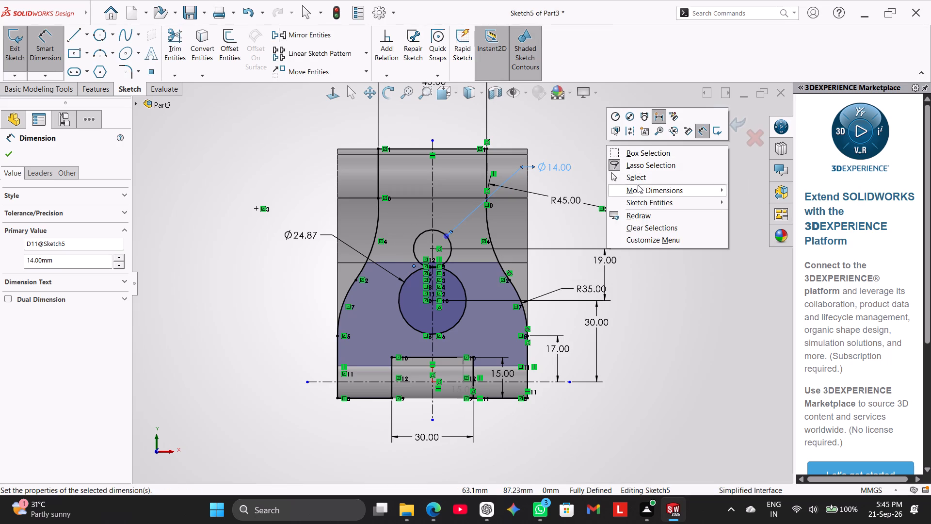
pyautogui.click(637, 167)
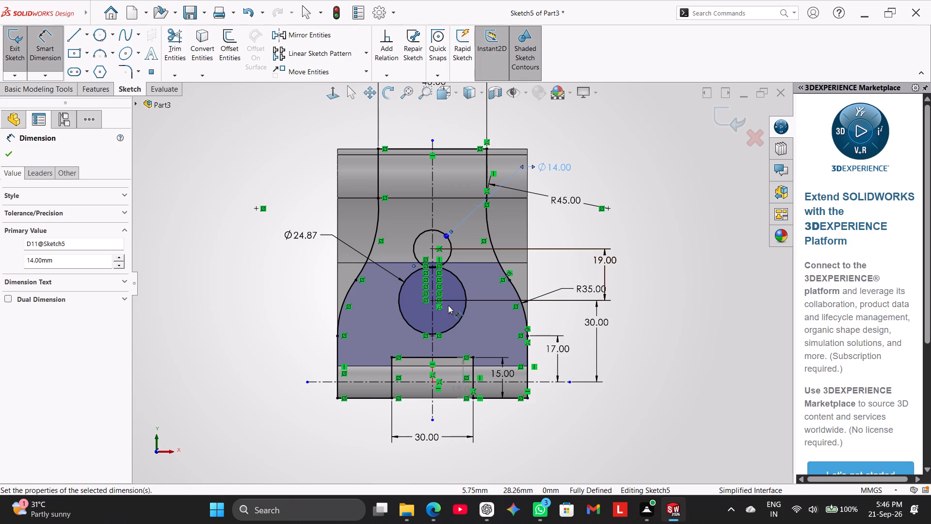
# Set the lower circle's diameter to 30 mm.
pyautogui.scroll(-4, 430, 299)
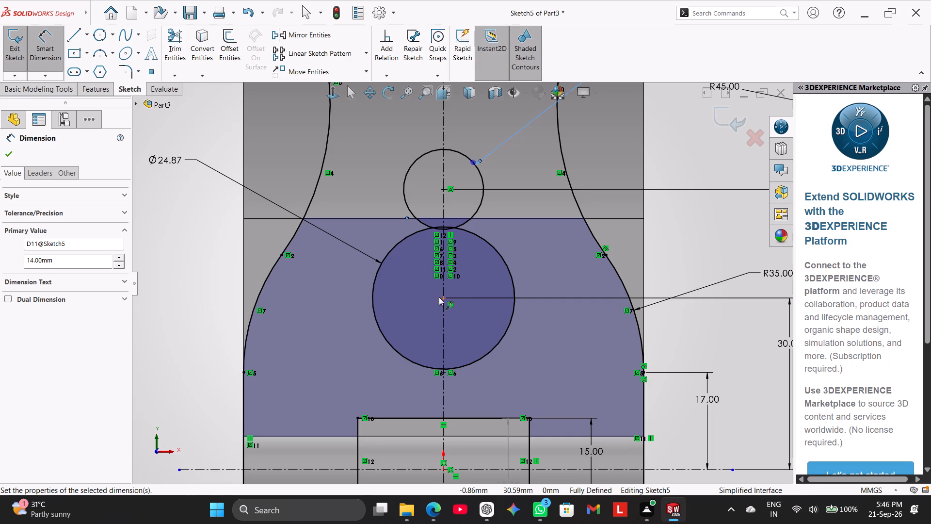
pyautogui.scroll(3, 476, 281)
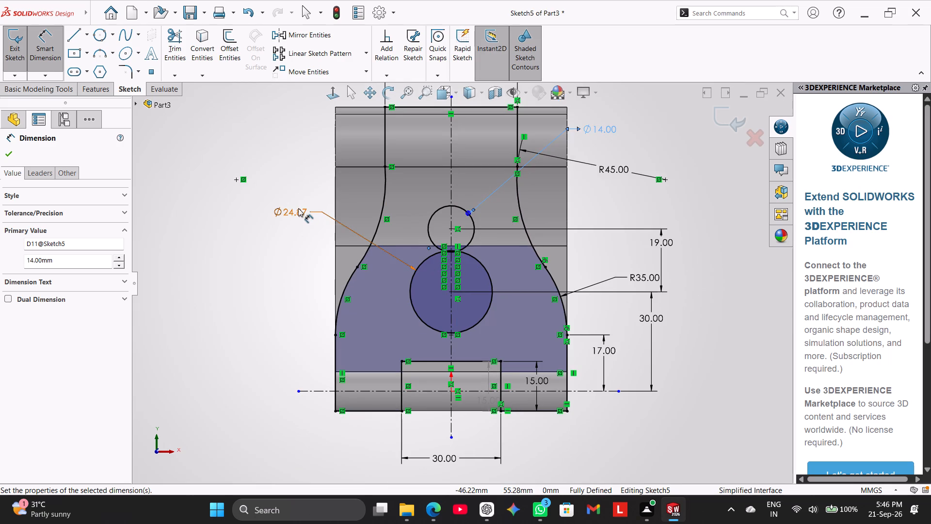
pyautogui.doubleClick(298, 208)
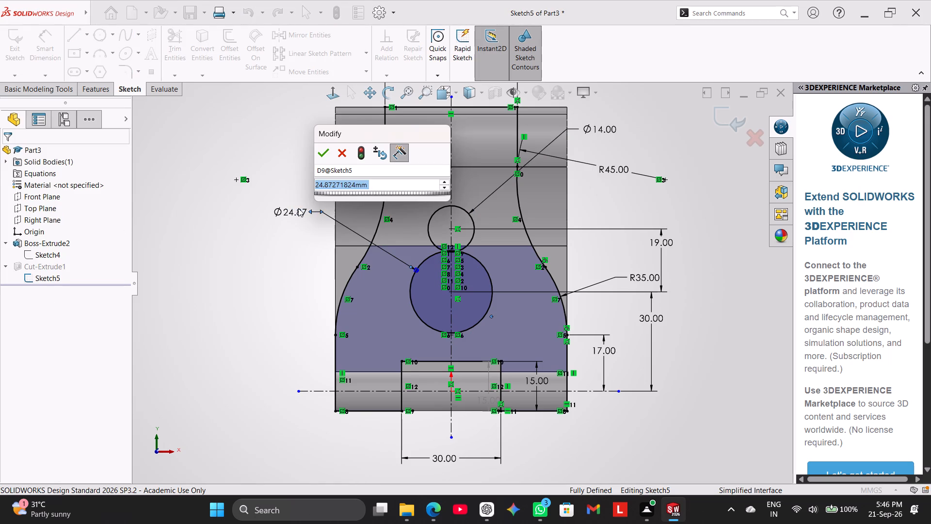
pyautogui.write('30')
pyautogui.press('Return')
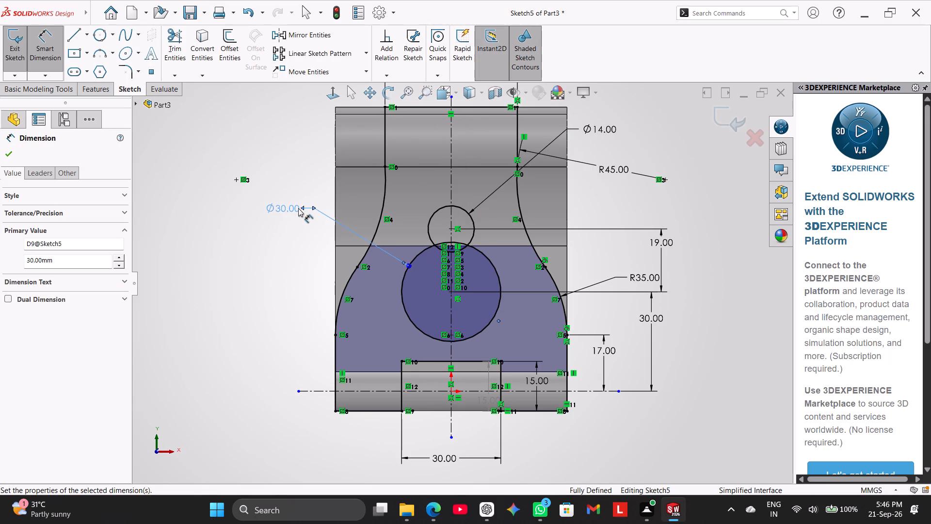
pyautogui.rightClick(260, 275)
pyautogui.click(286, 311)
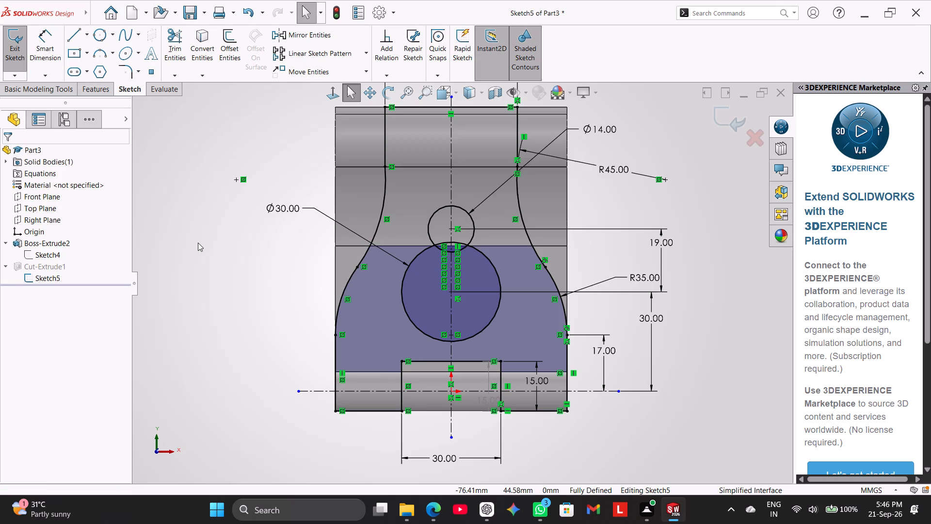
# Draw two vertical lines from the side quadrant points of the 14 mm circle down into the larger circle.
pyautogui.click(73, 32)
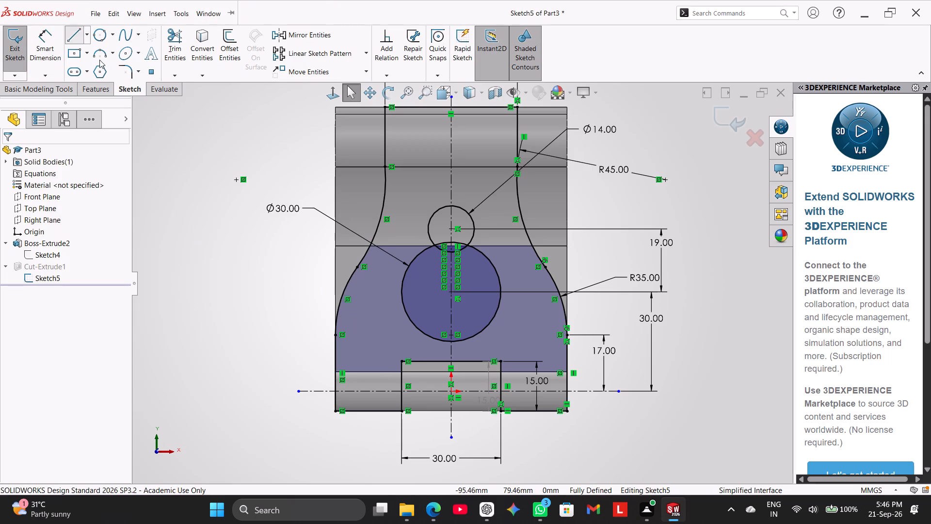
pyautogui.scroll(-3, 430, 208)
pyautogui.click(513, 259)
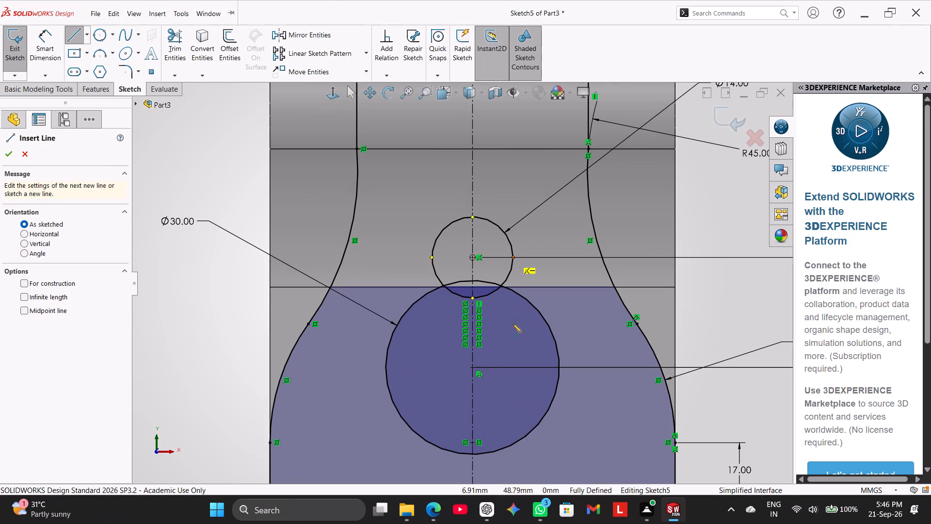
pyautogui.click(514, 340)
pyautogui.rightClick(561, 275)
pyautogui.click(578, 279)
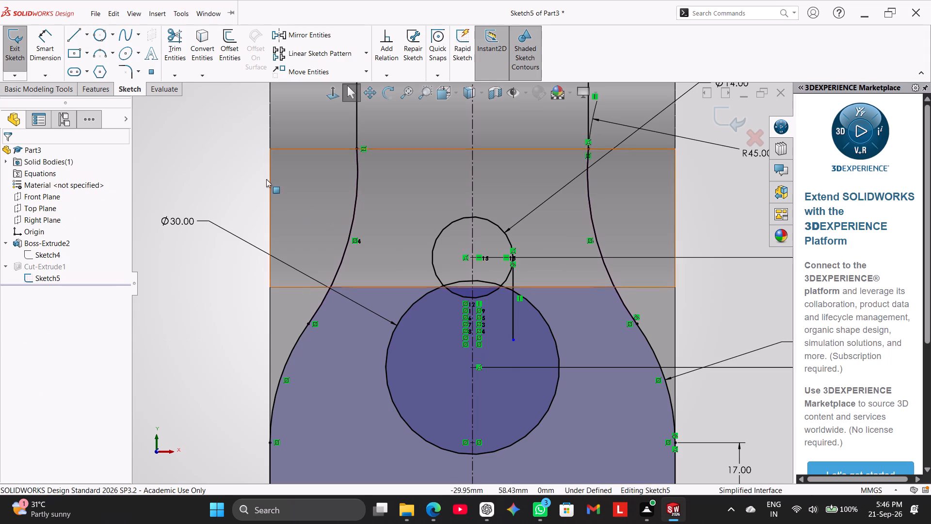
pyautogui.click(75, 33)
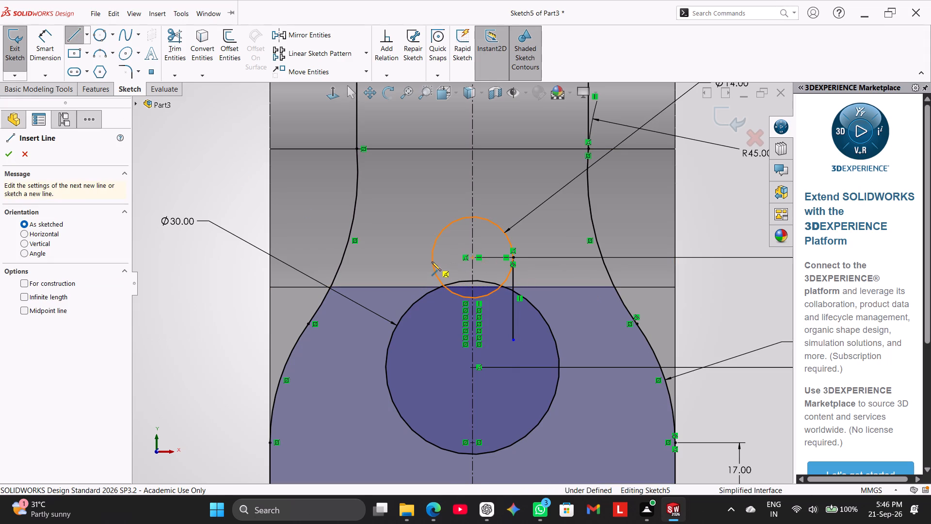
pyautogui.click(432, 257)
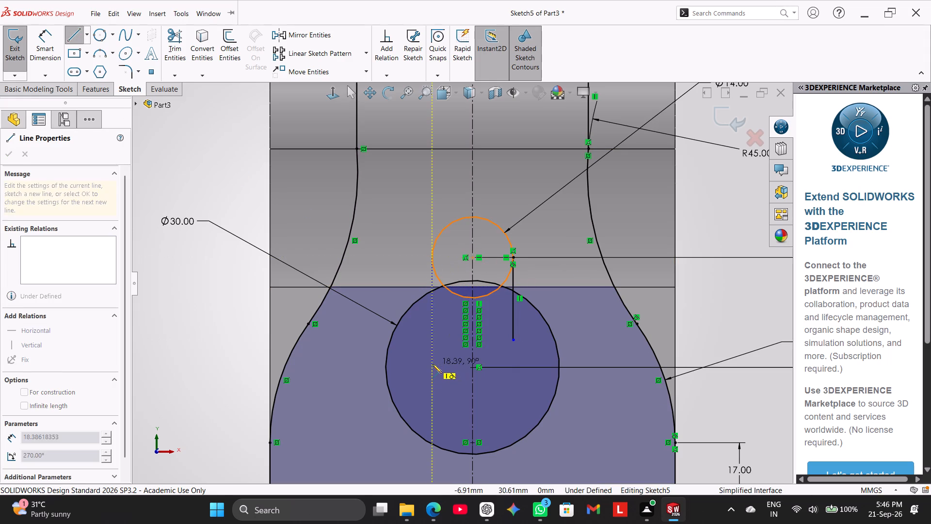
pyautogui.click(433, 364)
pyautogui.rightClick(445, 342)
pyautogui.click(467, 348)
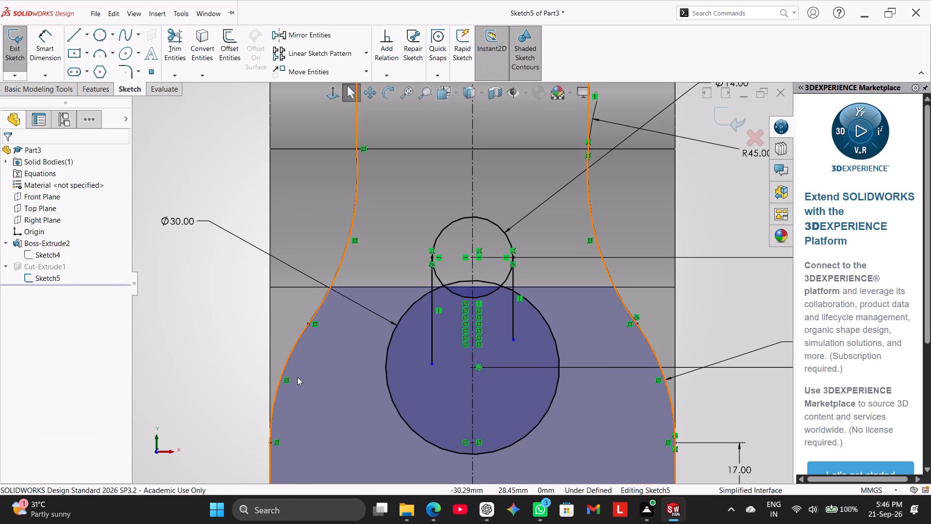
# Trim the overlapping arcs and excess line ends so the two circles and vertical lines form one closed keyhole outline.
pyautogui.click(168, 44)
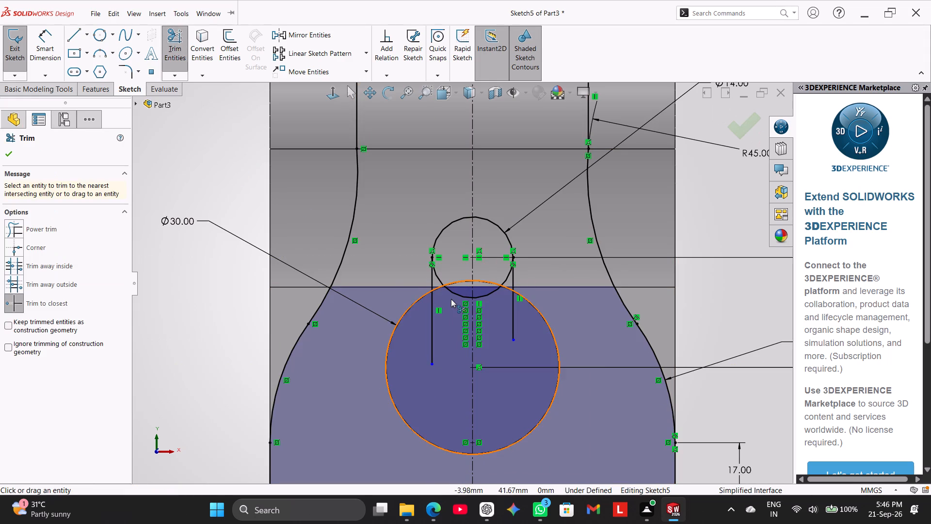
pyautogui.click(456, 294)
pyautogui.click(483, 296)
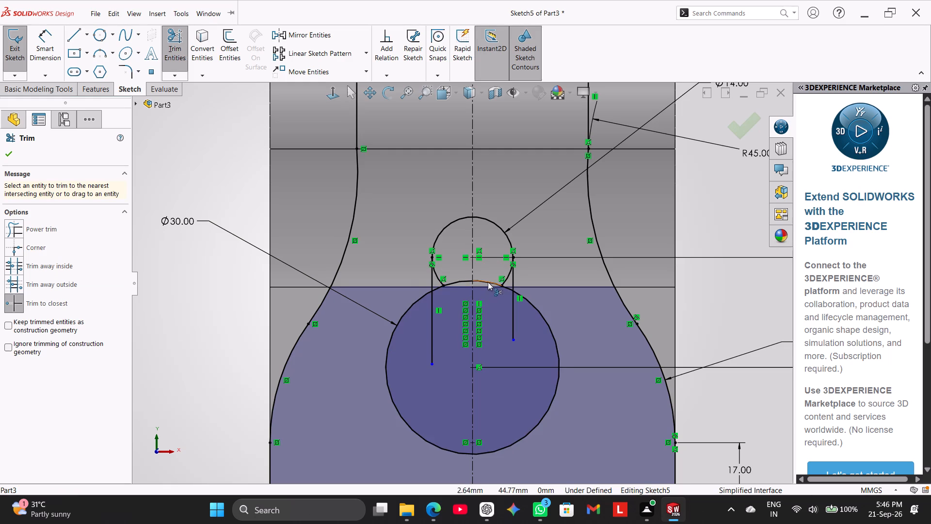
pyautogui.click(488, 282)
pyautogui.click(454, 281)
pyautogui.click(439, 281)
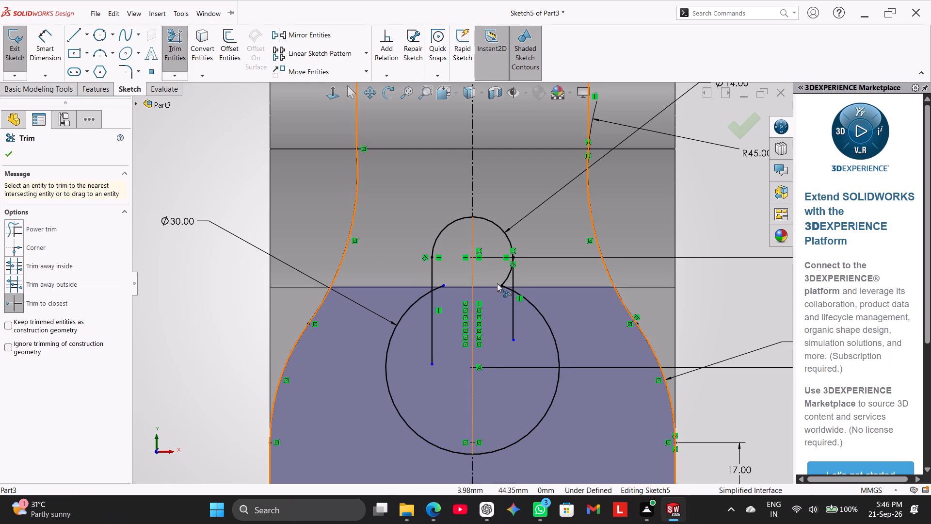
pyautogui.click(508, 277)
pyautogui.click(507, 288)
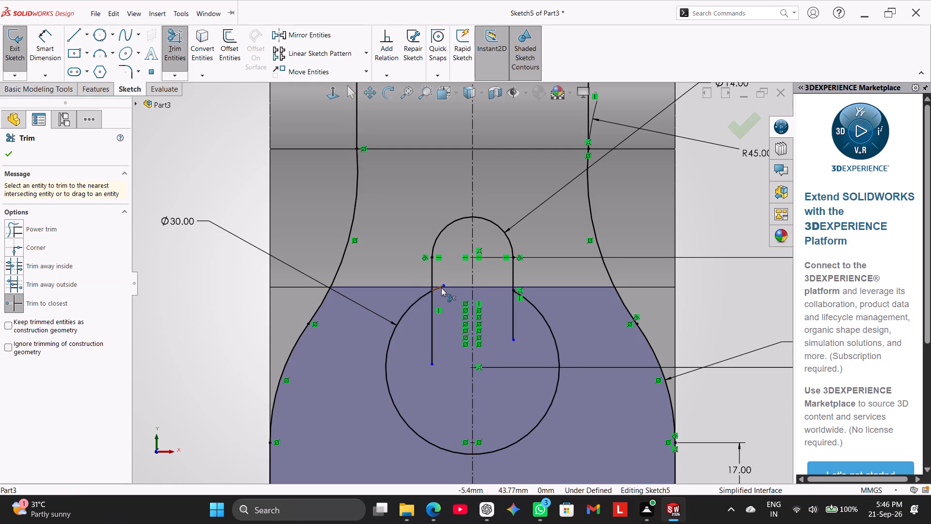
pyautogui.click(441, 288)
pyautogui.click(433, 330)
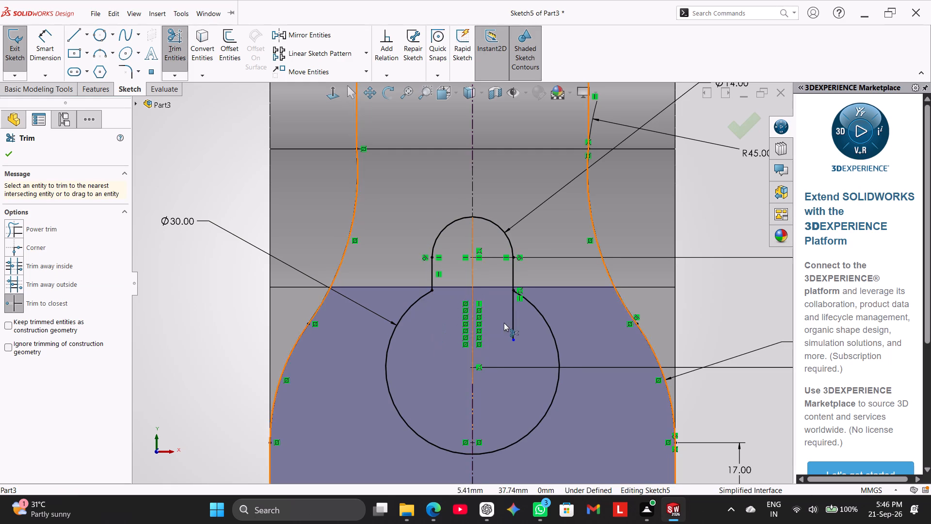
pyautogui.click(515, 324)
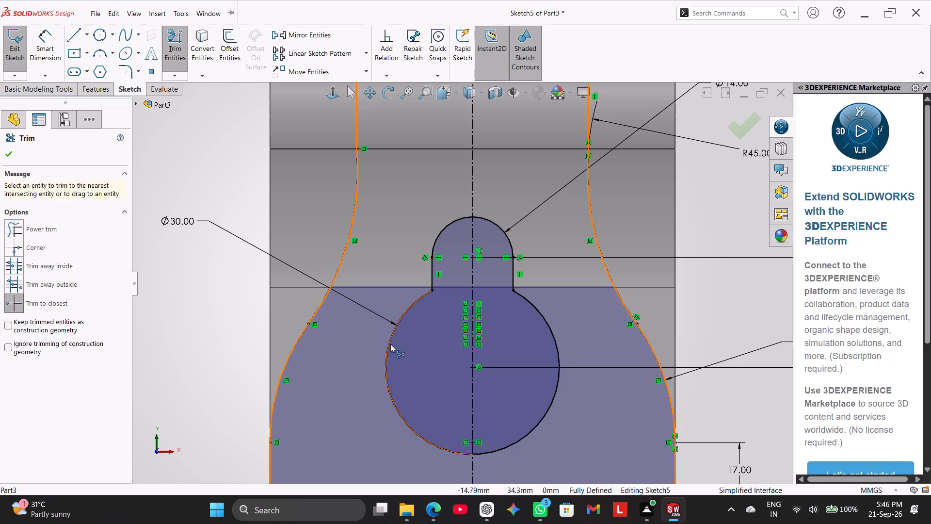
pyautogui.scroll(2, 161, 372)
pyautogui.rightClick(172, 344)
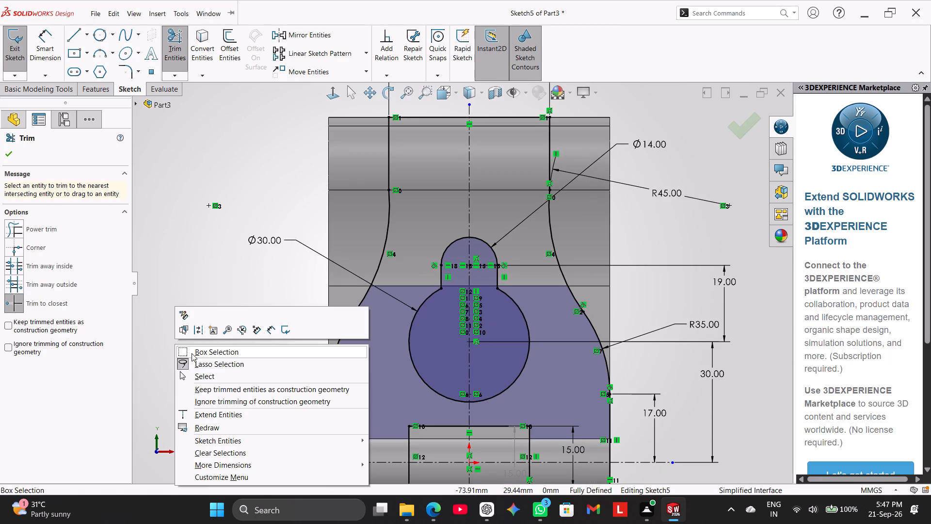
pyautogui.click(198, 376)
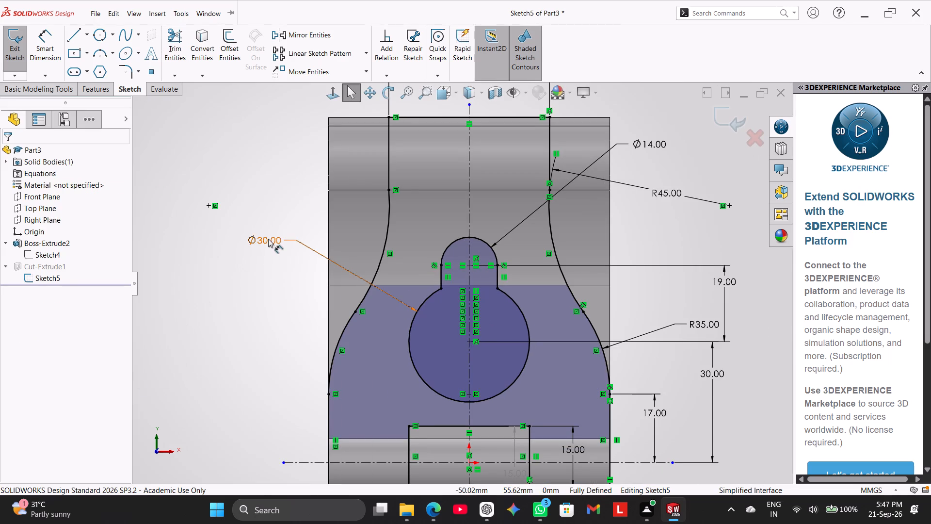
# Set the diameter of the keyhole's large lower arc to 25 mm.
pyautogui.doubleClick(268, 239)
pyautogui.write('25')
pyautogui.press('Return')
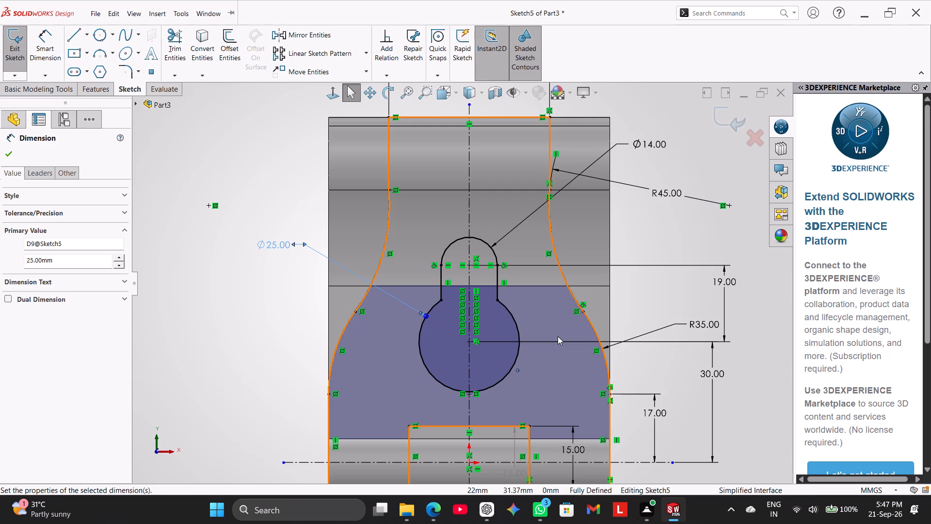
# Replace the 14 mm diameter dimension on the keyhole's upper arc with a 7 mm radius dimension.
pyautogui.rightClick(635, 140)
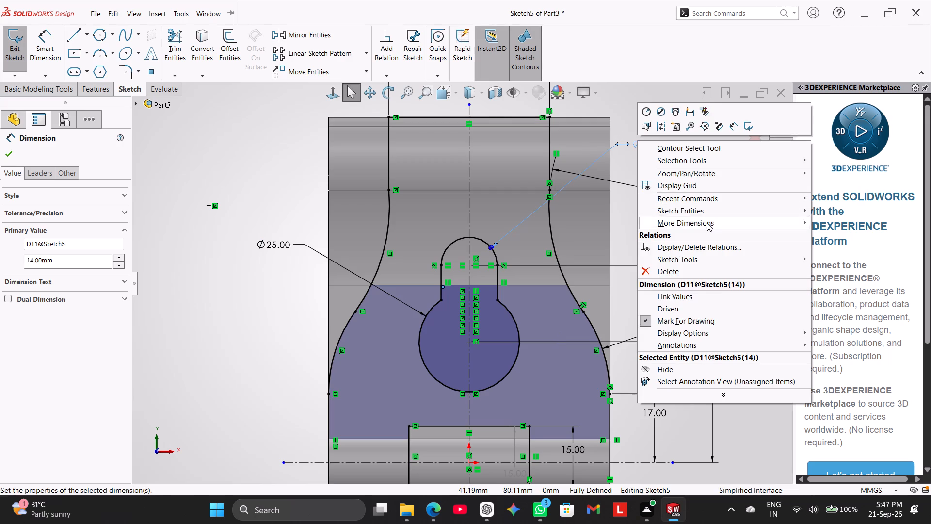
pyautogui.click(688, 264)
pyautogui.click(685, 275)
pyautogui.moveTo(704, 245); pyautogui.dragTo(774, 241, button='right')
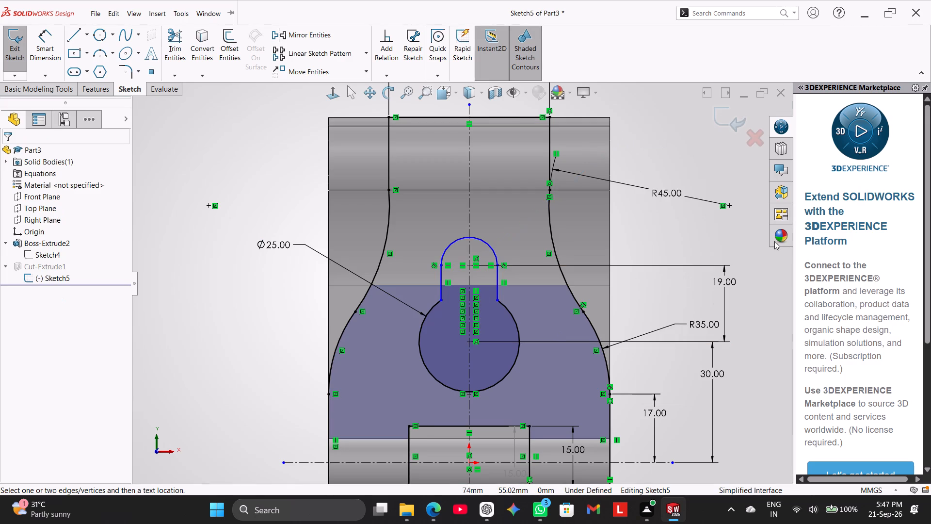
pyautogui.click(486, 242)
pyautogui.click(647, 151)
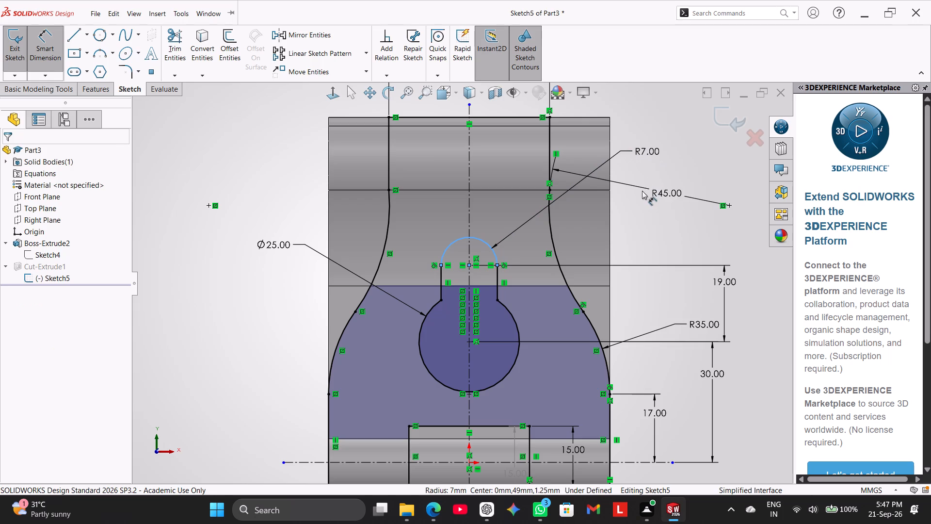
pyautogui.click(504, 188)
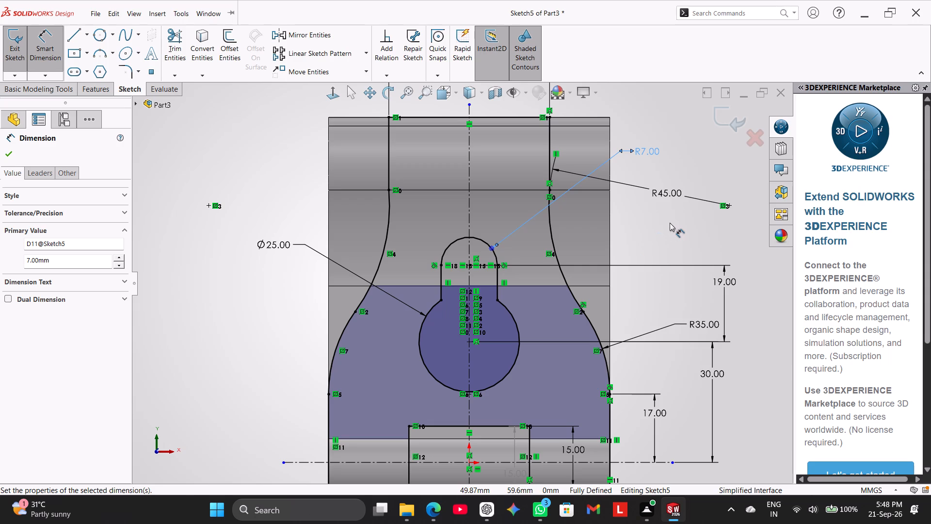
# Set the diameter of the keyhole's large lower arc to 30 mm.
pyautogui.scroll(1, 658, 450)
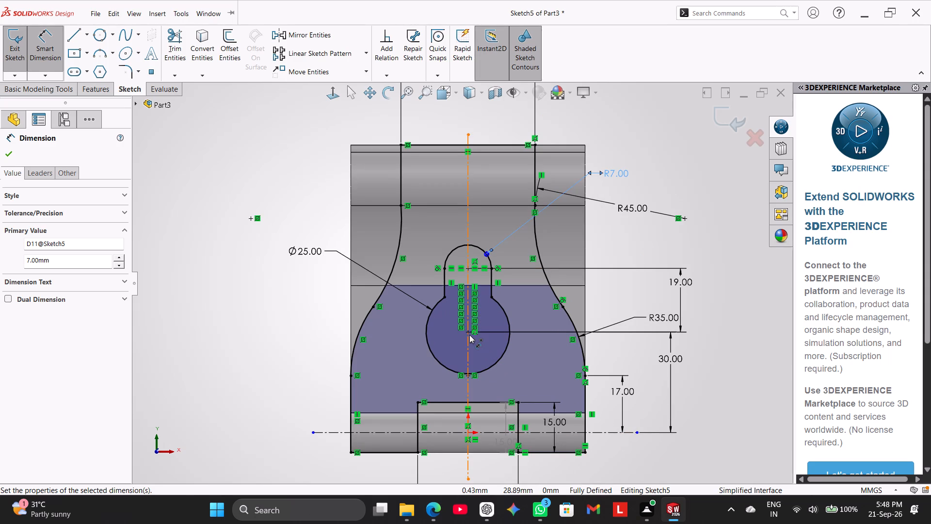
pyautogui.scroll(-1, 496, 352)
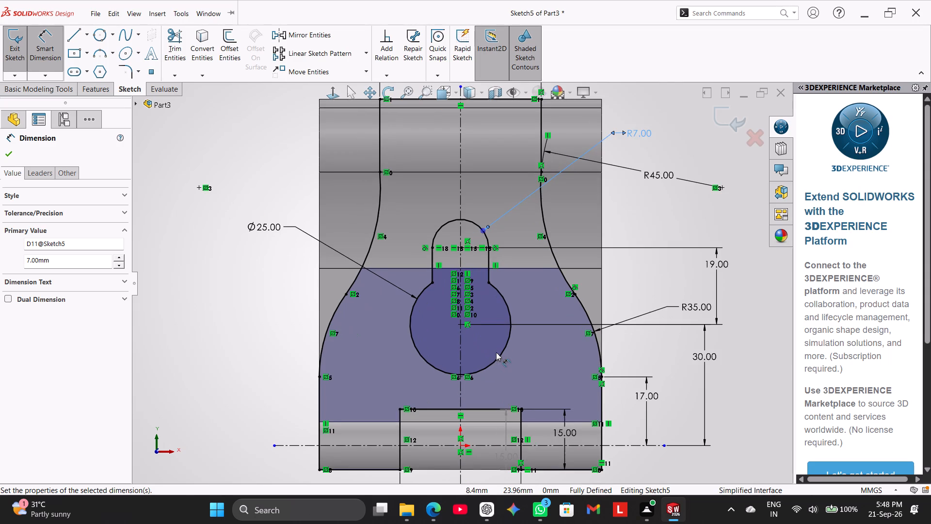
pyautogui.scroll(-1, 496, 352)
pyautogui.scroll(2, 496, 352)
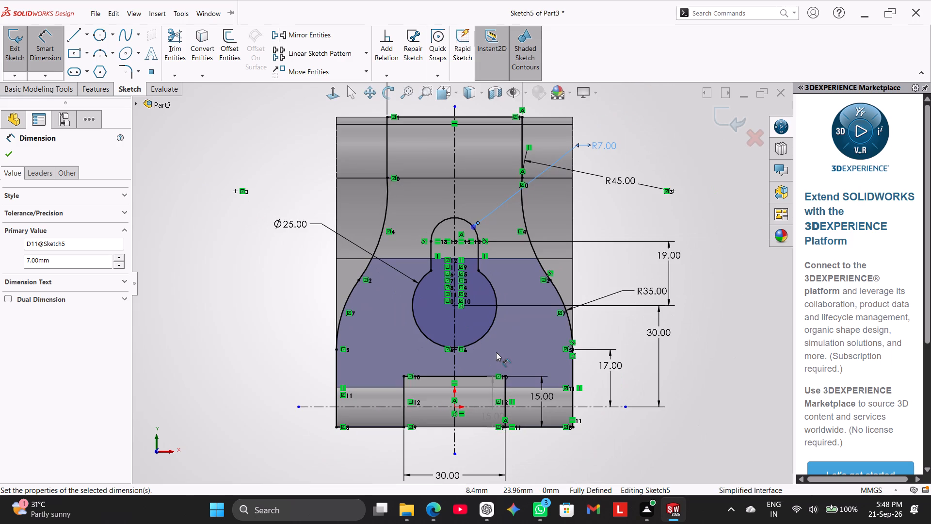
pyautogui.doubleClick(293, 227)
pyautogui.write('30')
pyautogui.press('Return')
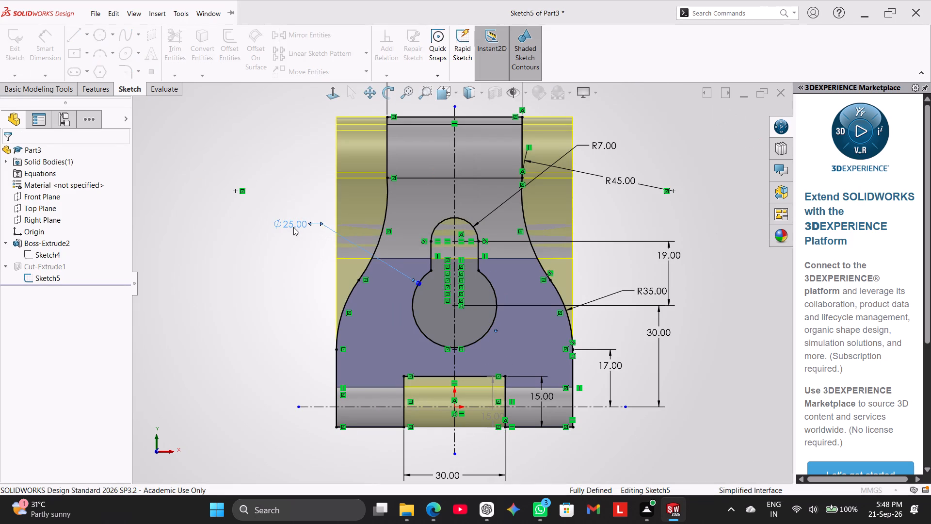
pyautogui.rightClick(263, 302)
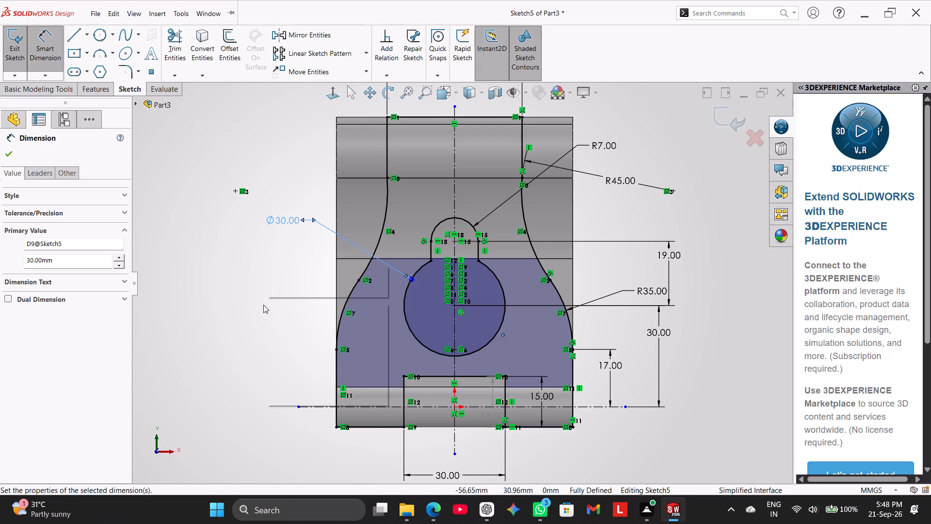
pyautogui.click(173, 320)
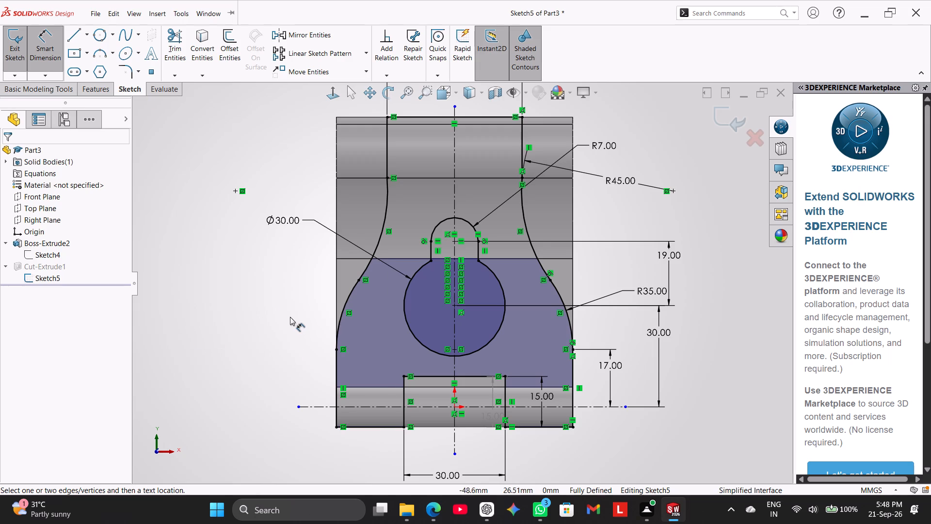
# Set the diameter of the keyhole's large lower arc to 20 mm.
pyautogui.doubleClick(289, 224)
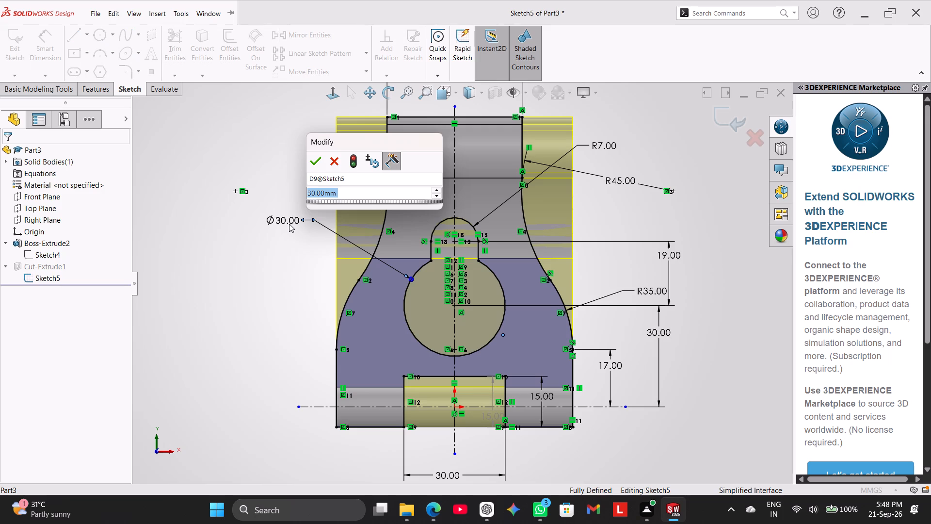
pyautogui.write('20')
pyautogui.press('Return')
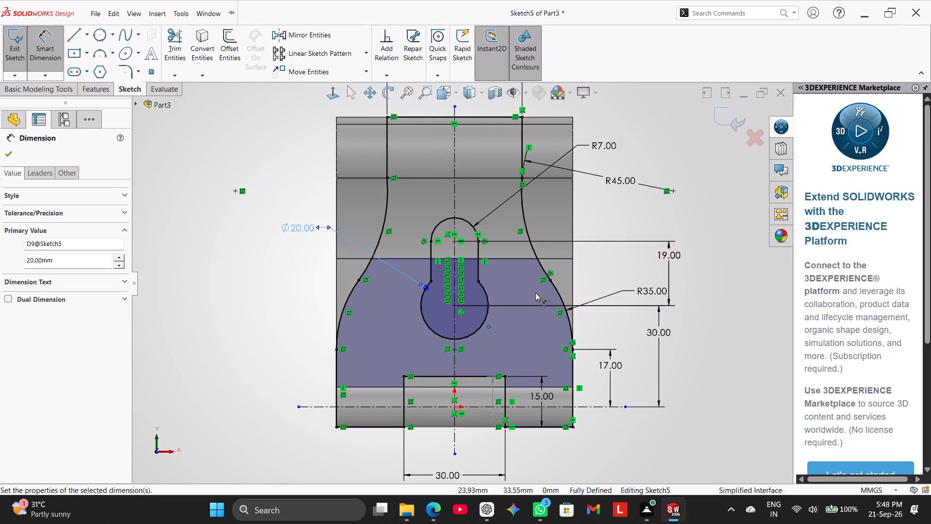
# Draw a horizontal construction line about 57 mm long across the keyhole, joining the points where the R45 and R35 side arcs meet.
pyautogui.scroll(-3, 480, 280)
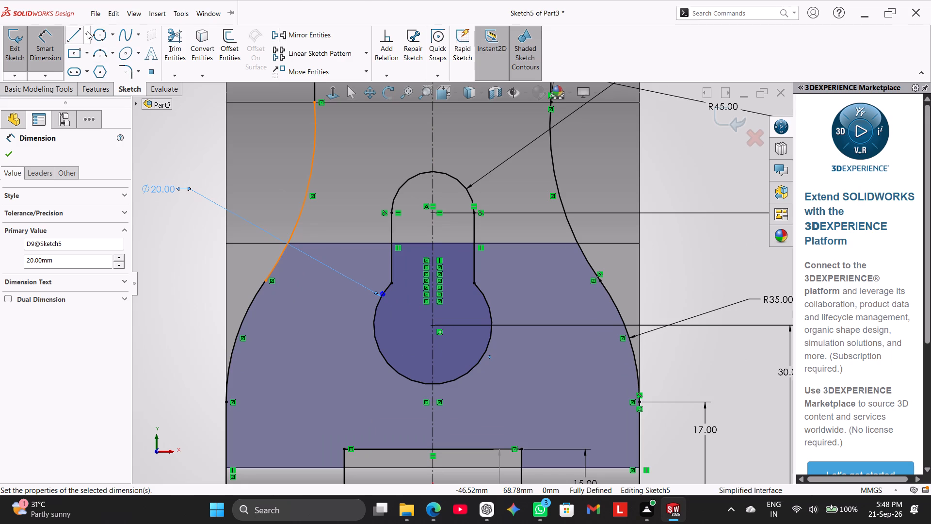
pyautogui.click(85, 31)
pyautogui.click(96, 60)
pyautogui.moveTo(266, 281); pyautogui.dragTo(271, 283)
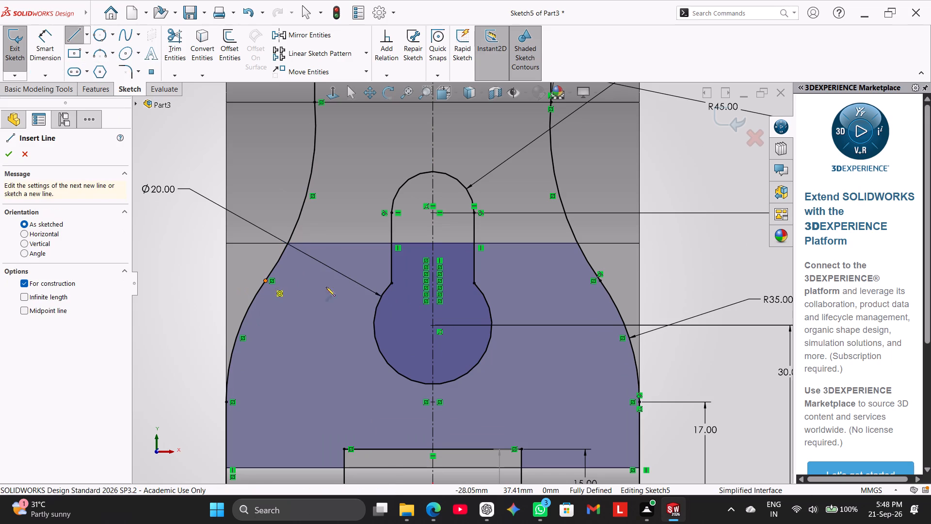
pyautogui.click(601, 282)
pyautogui.rightClick(565, 312)
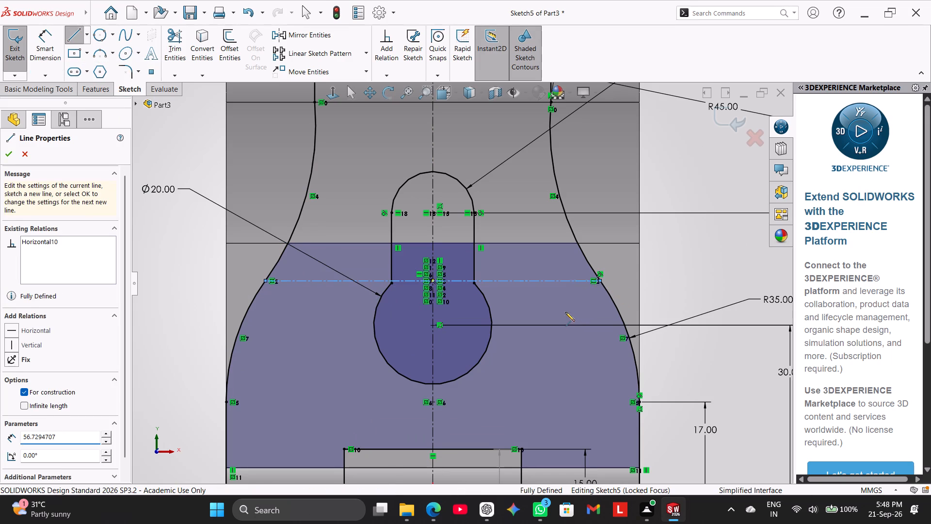
pyautogui.click(589, 321)
# Move the diameter dimension of the keyhole's lower arc close beside the opening and set it to 22 mm.
pyautogui.scroll(-2, 470, 278)
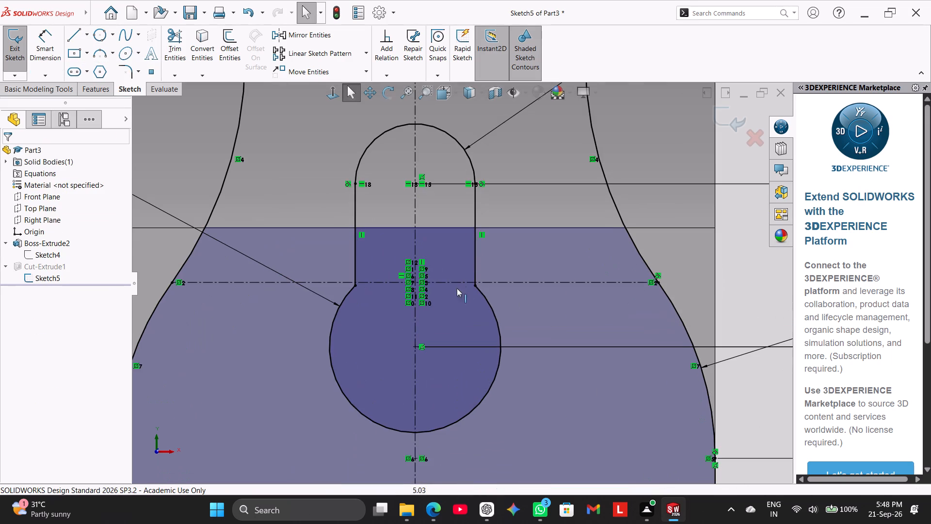
pyautogui.scroll(-1, 391, 307)
pyautogui.scroll(2, 388, 310)
pyautogui.scroll(2, 190, 248)
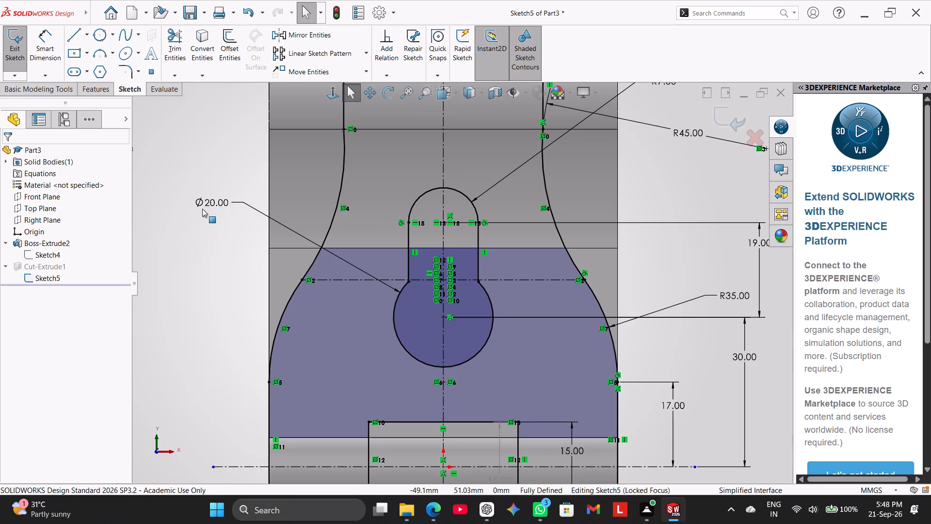
pyautogui.moveTo(209, 199); pyautogui.dragTo(355, 305)
pyautogui.scroll(-3, 391, 344)
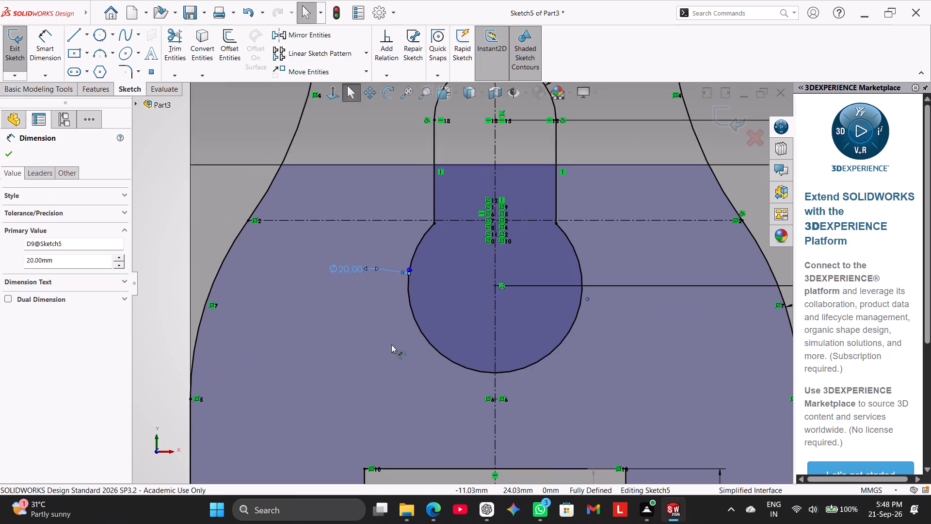
pyautogui.scroll(-2, 391, 329)
pyautogui.moveTo(345, 240); pyautogui.dragTo(348, 146)
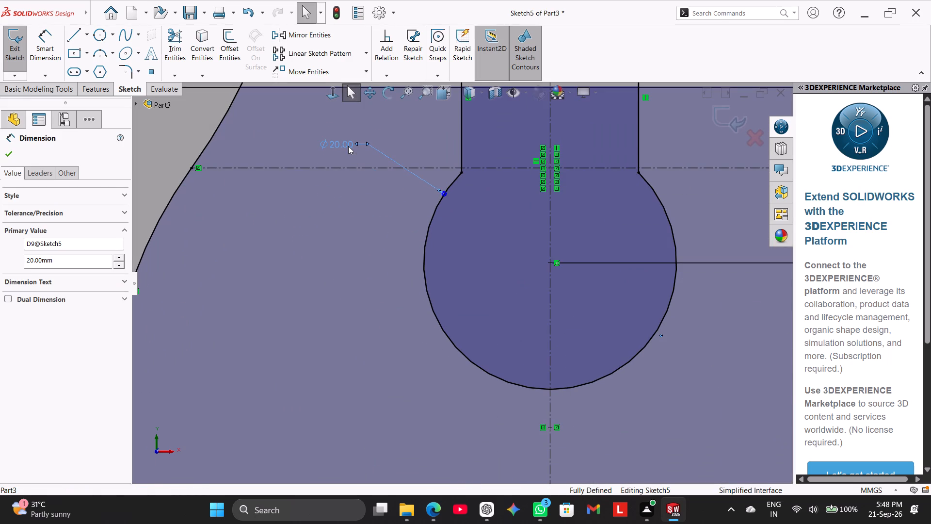
pyautogui.doubleClick(344, 142)
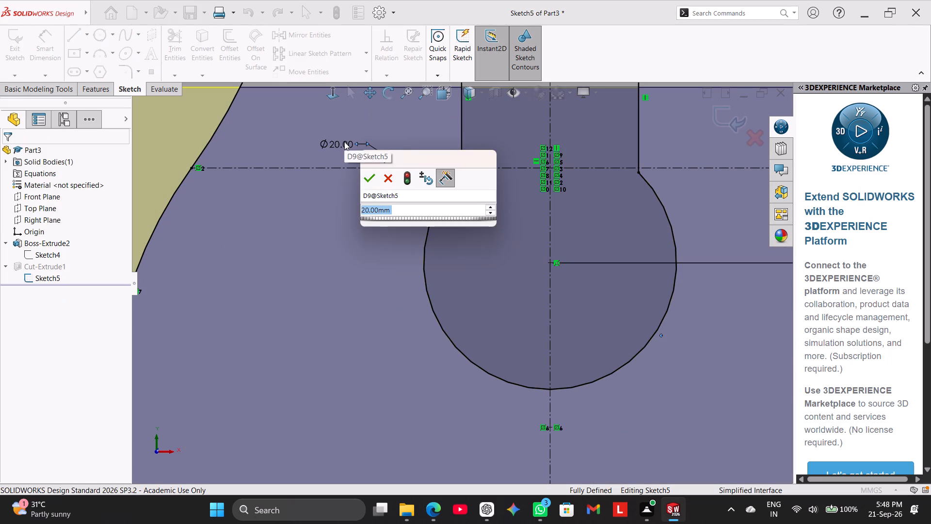
pyautogui.write('22')
pyautogui.press('Return')
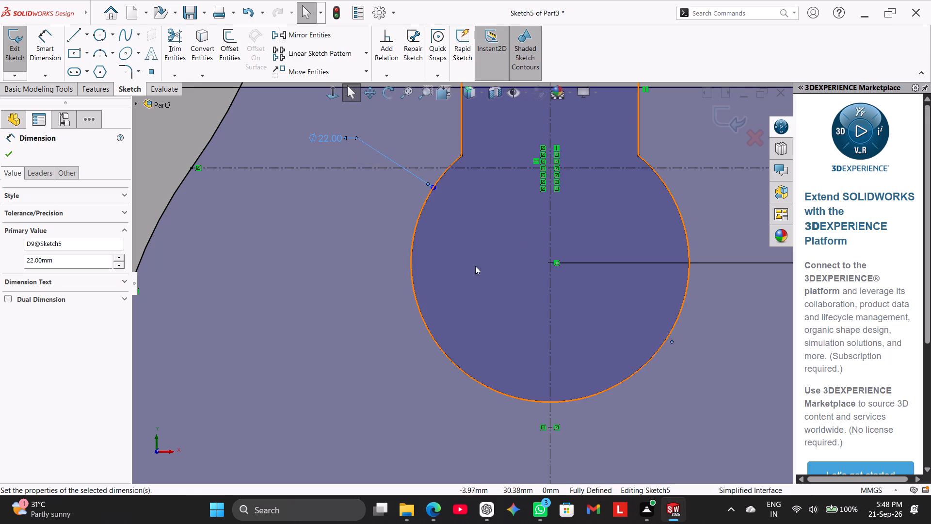
pyautogui.scroll(7, 443, 274)
pyautogui.click(217, 261)
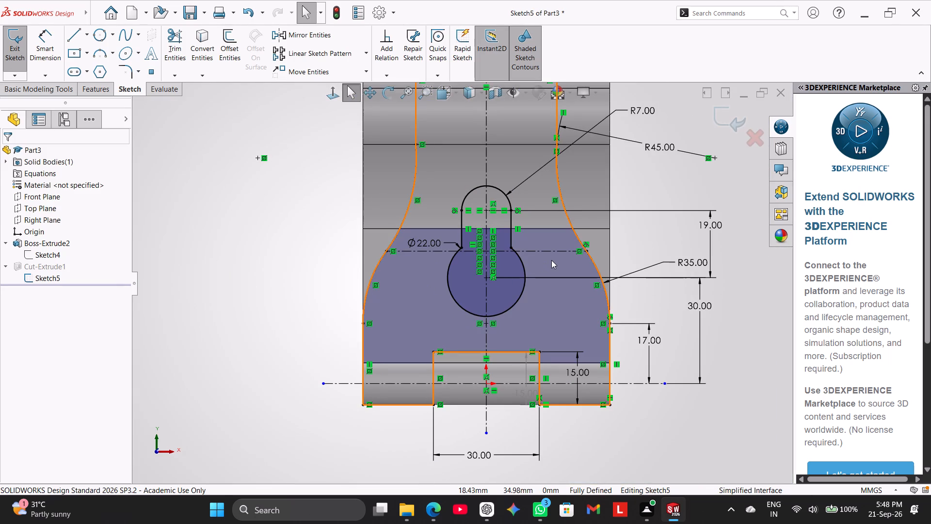
pyautogui.rightClick(282, 289)
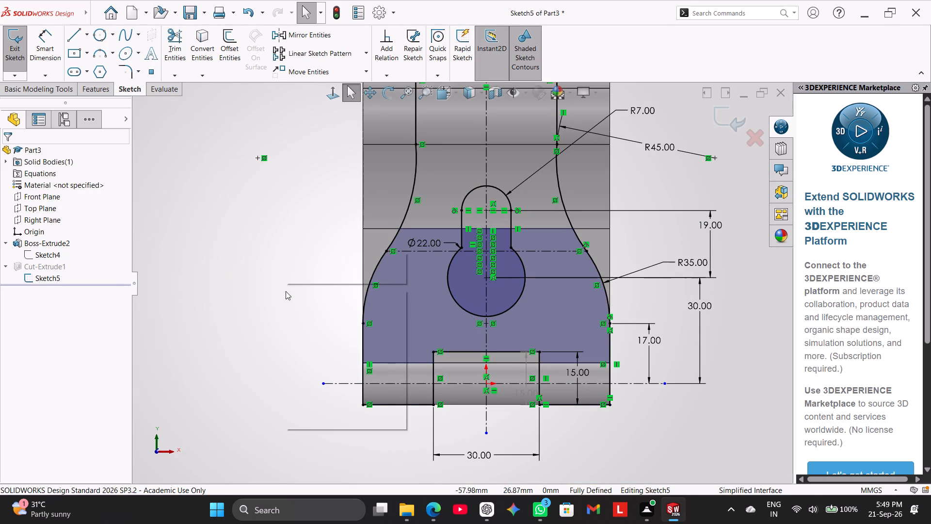
pyautogui.click(224, 304)
# Exit Sketch5 to rebuild the cut with the keyhole opening, and inspect the bracket from several sides.
pyautogui.scroll(3, 261, 295)
pyautogui.moveTo(261, 294); pyautogui.dragTo(273, 317, button='middle')
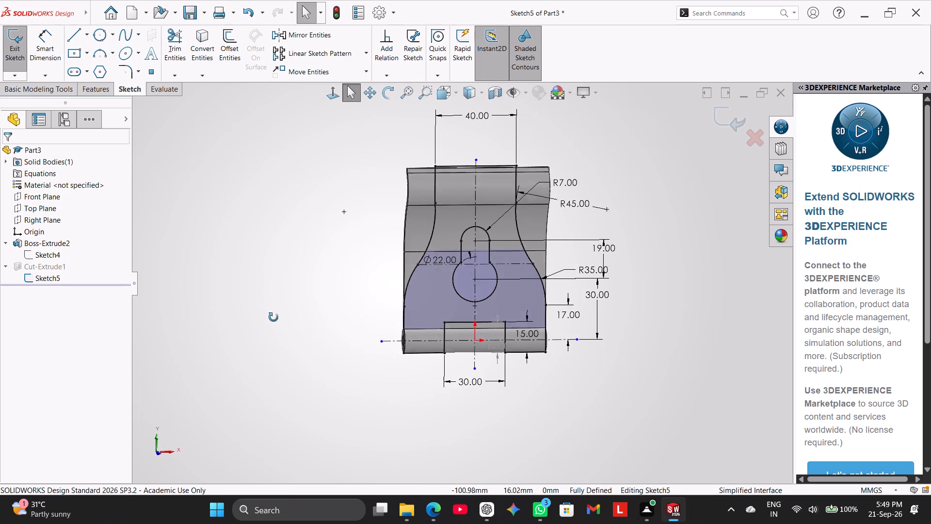
pyautogui.moveTo(273, 317); pyautogui.dragTo(263, 317, button='middle')
pyautogui.click(4, 58)
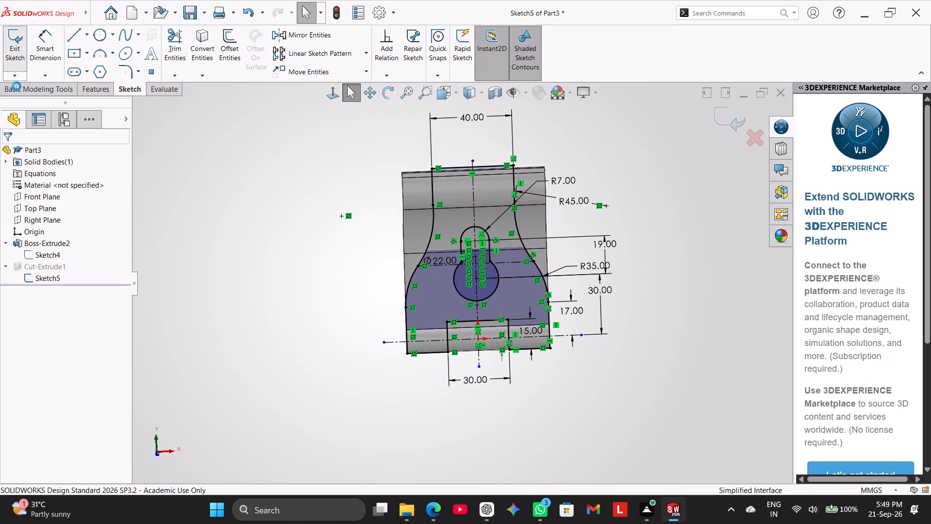
pyautogui.moveTo(282, 301); pyautogui.dragTo(223, 270, button='middle')
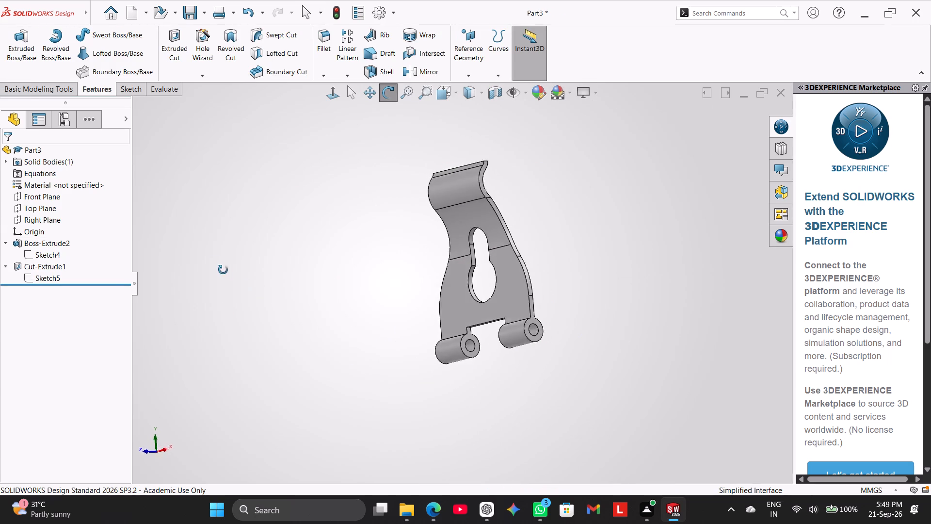
pyautogui.moveTo(223, 270); pyautogui.dragTo(399, 198, button='middle')
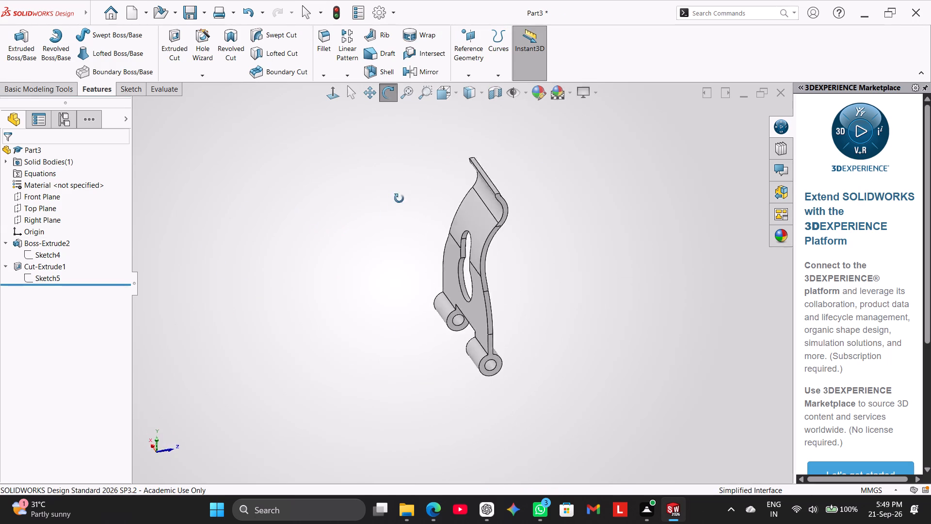
pyautogui.moveTo(399, 198); pyautogui.dragTo(288, 213, button='middle')
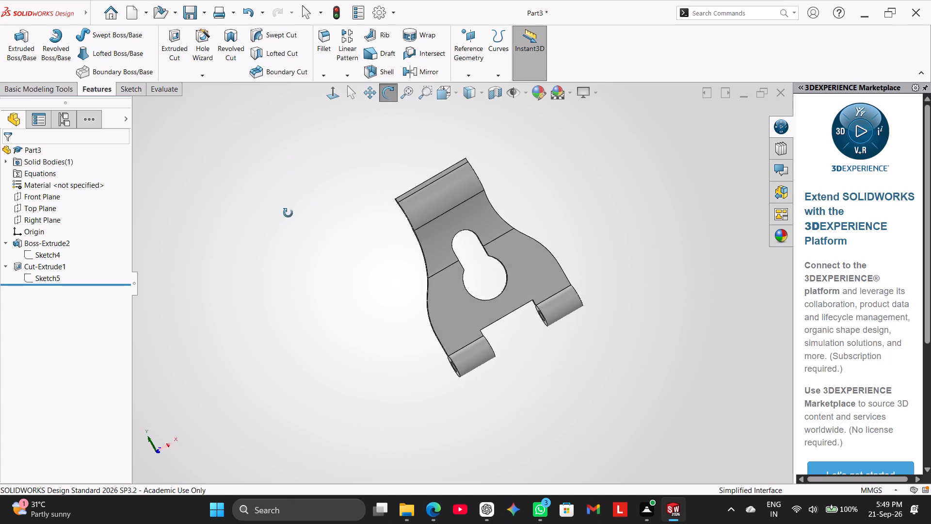
pyautogui.moveTo(288, 213); pyautogui.dragTo(274, 212, button='middle')
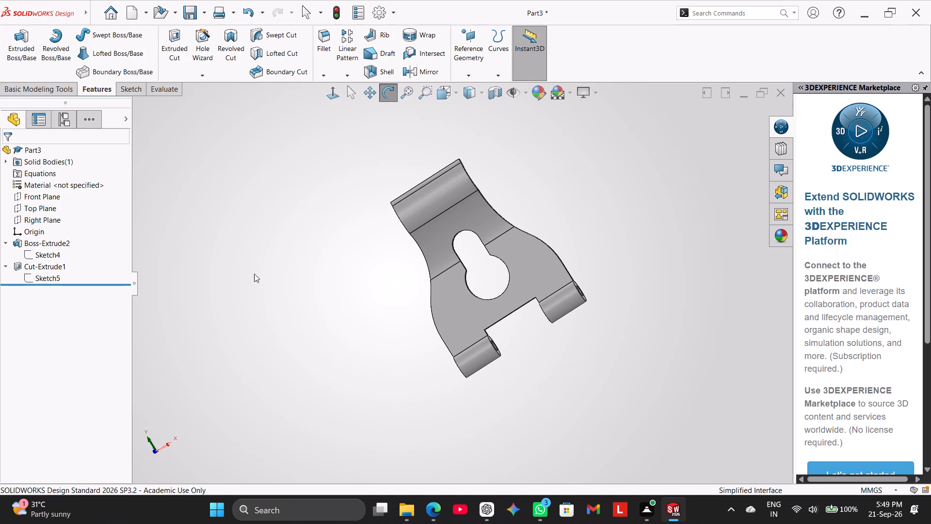
# Reopen Sketch5 to review its outline and dimensions, exit it, and examine the bracket from an angled view.
pyautogui.rightClick(42, 280)
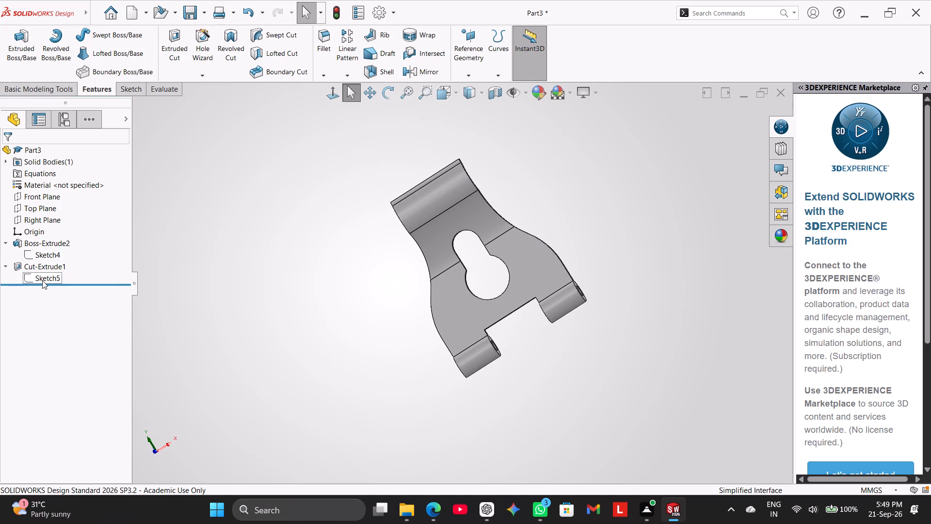
pyautogui.rightClick(234, 266)
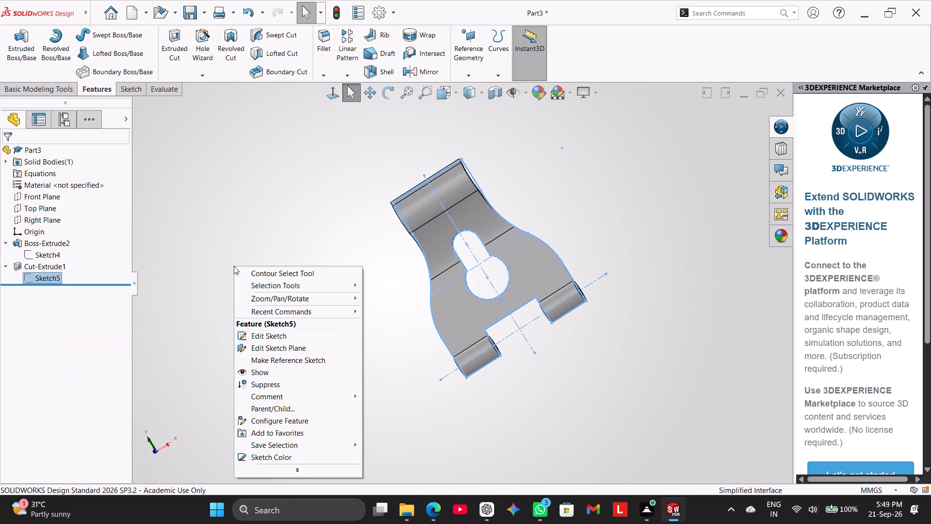
pyautogui.click(209, 241)
pyautogui.rightClick(49, 279)
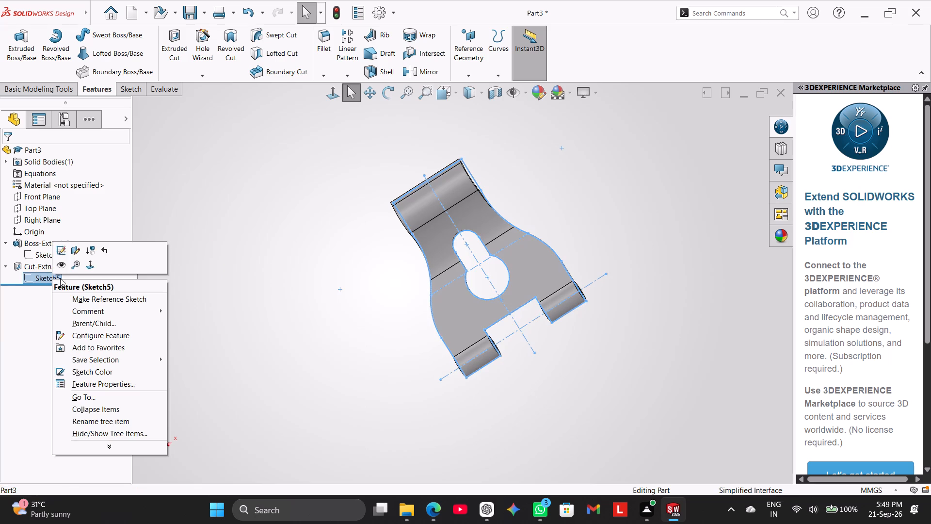
pyautogui.click(59, 254)
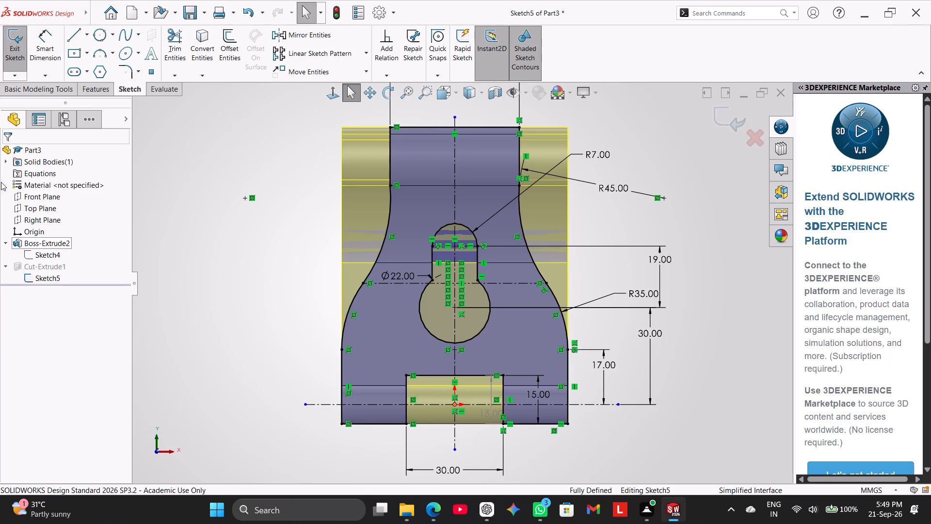
pyautogui.click(11, 53)
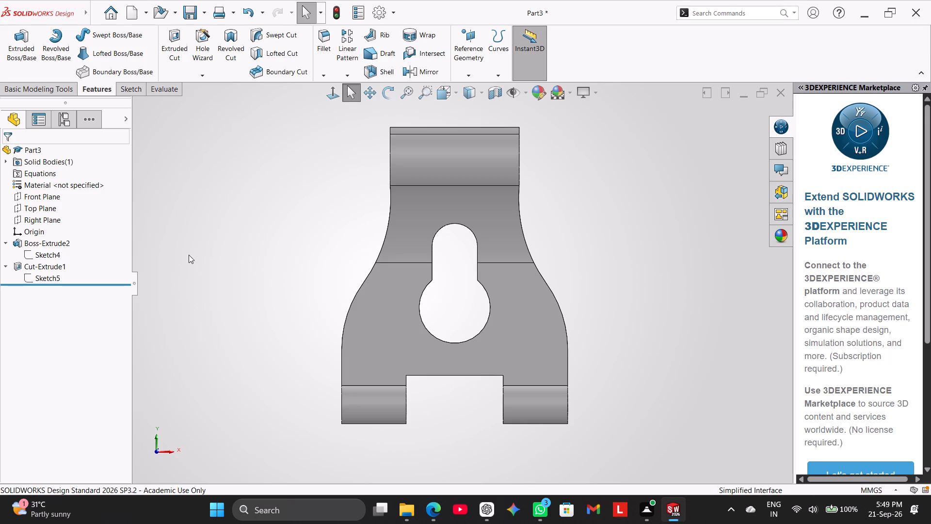
pyautogui.moveTo(269, 269); pyautogui.dragTo(328, 283, button='middle')
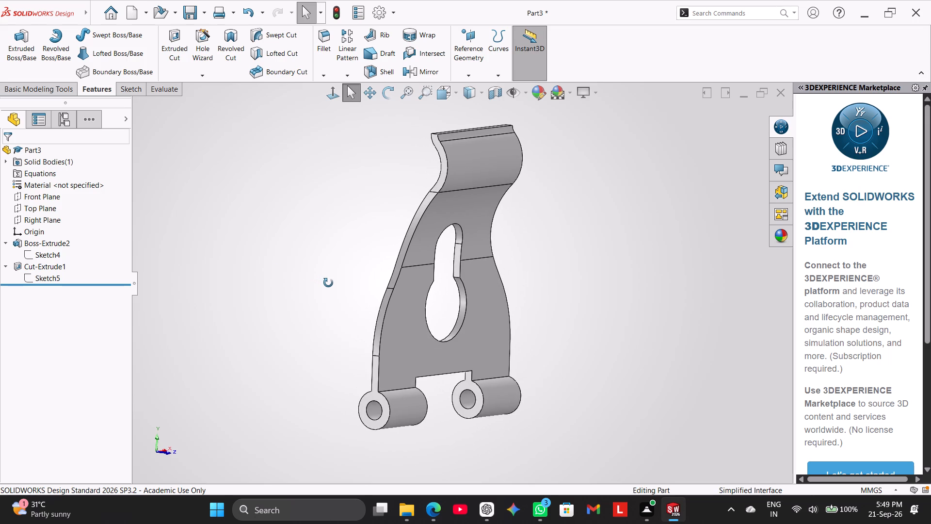
# Inspect the bracket from several angles, and reopen Sketch5 to review its outline and dimensions before exiting it.
pyautogui.moveTo(328, 283); pyautogui.dragTo(325, 262, button='middle')
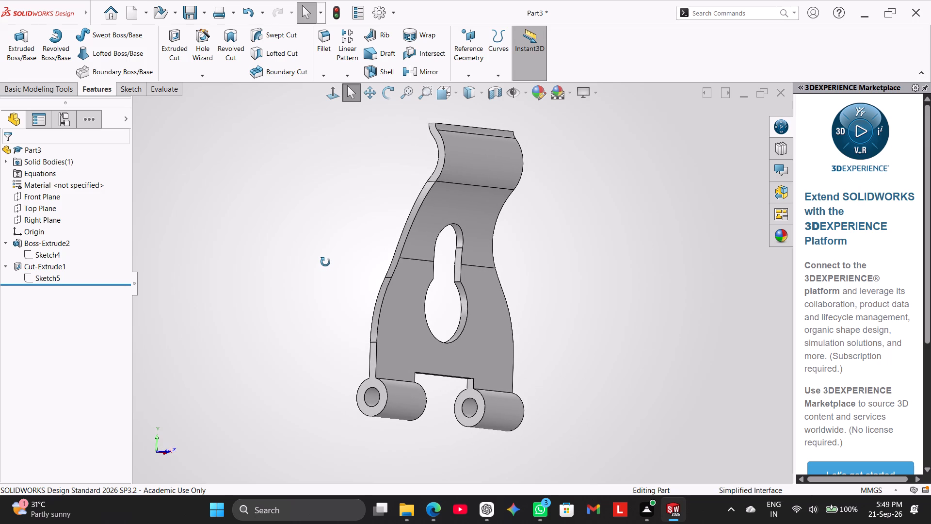
pyautogui.moveTo(325, 262); pyautogui.dragTo(311, 278, button='middle')
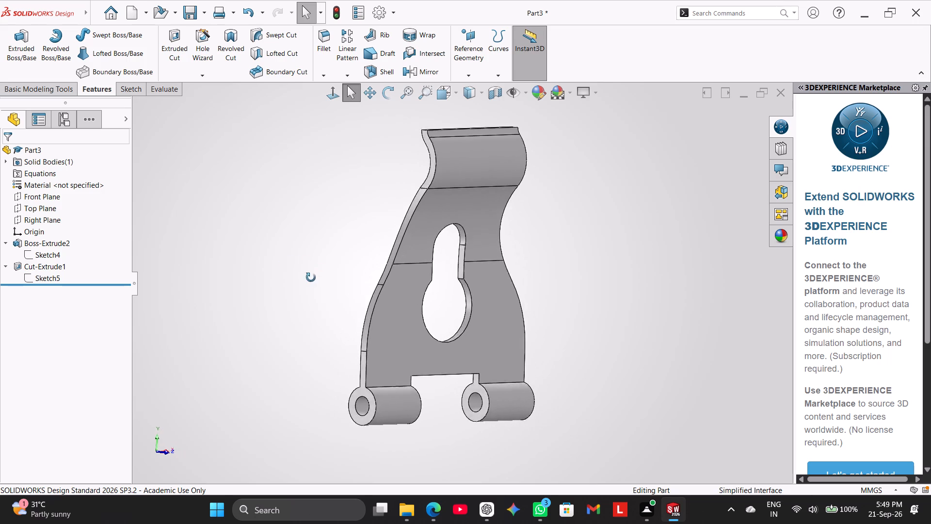
pyautogui.moveTo(311, 278); pyautogui.dragTo(304, 306, button='middle')
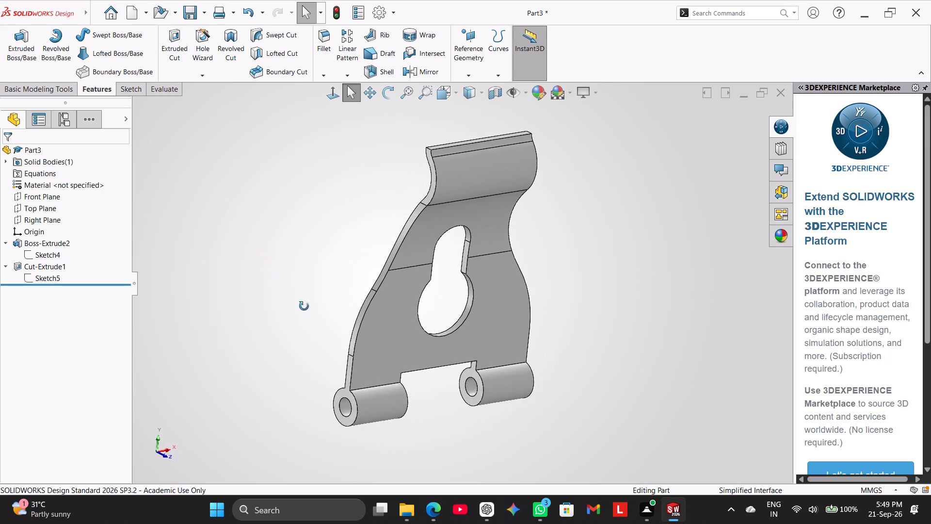
pyautogui.moveTo(304, 306); pyautogui.dragTo(286, 286, button='middle')
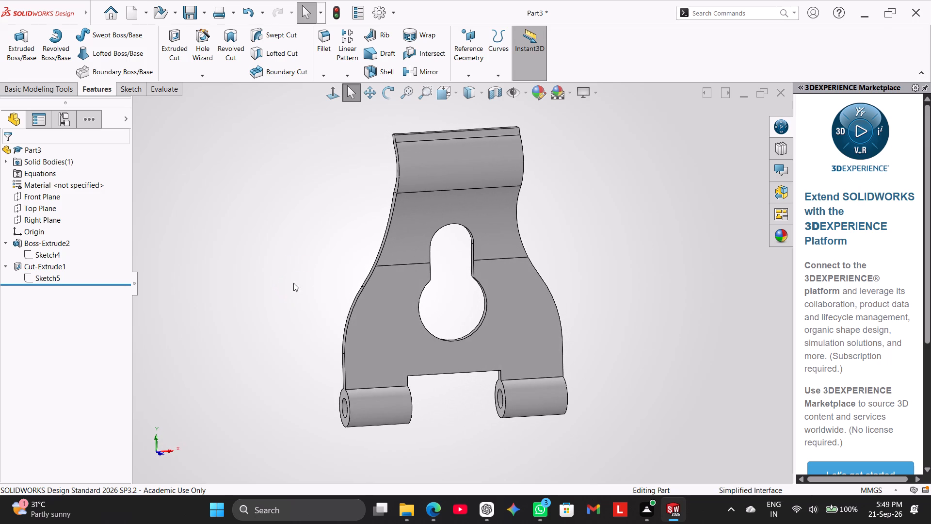
pyautogui.moveTo(336, 279); pyautogui.dragTo(316, 262, button='middle')
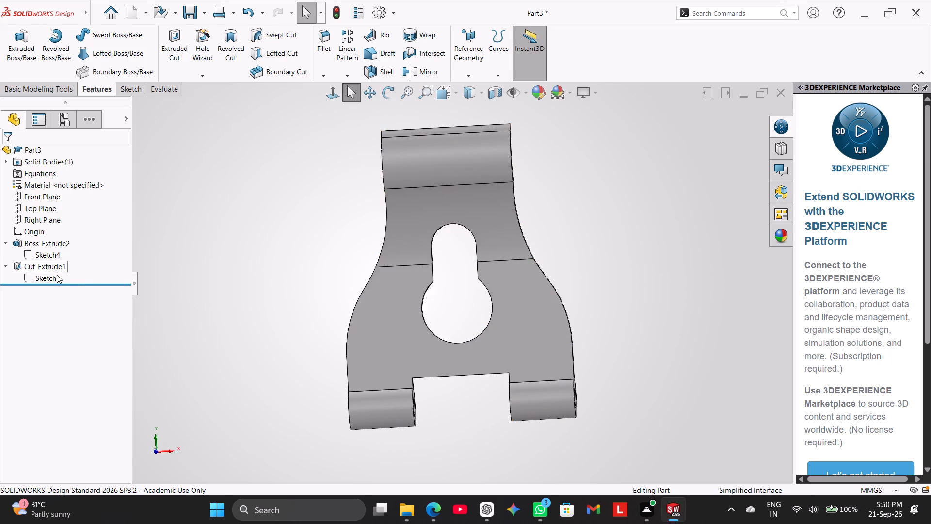
pyautogui.rightClick(57, 275)
pyautogui.click(68, 248)
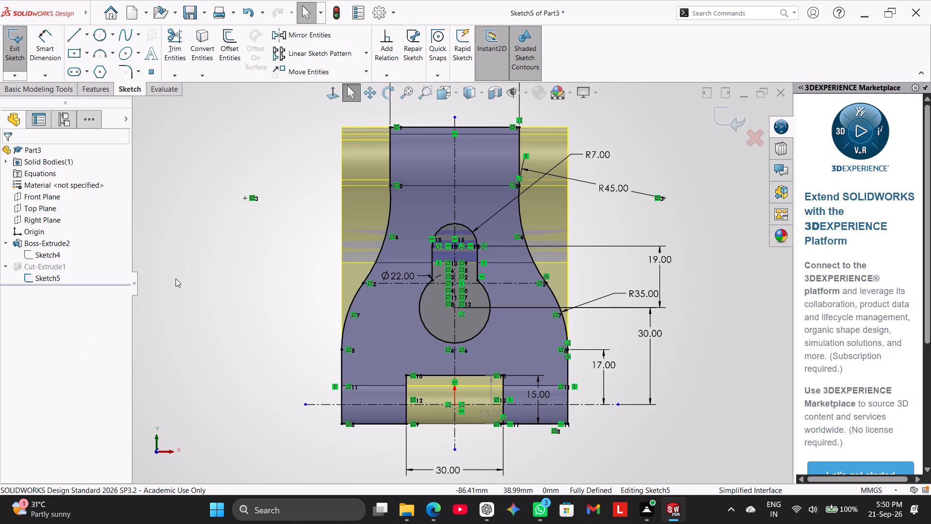
pyautogui.click(176, 278)
pyautogui.moveTo(226, 297); pyautogui.dragTo(232, 299, button='middle')
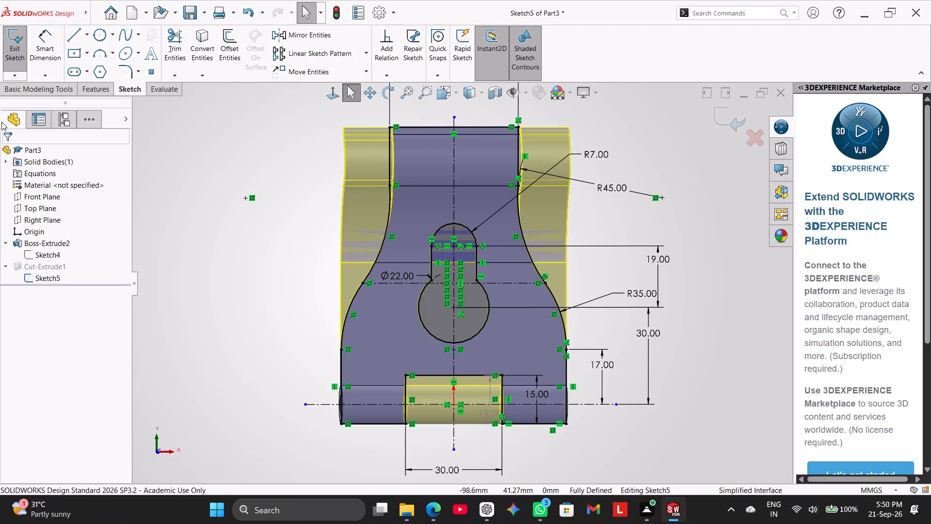
pyautogui.click(7, 39)
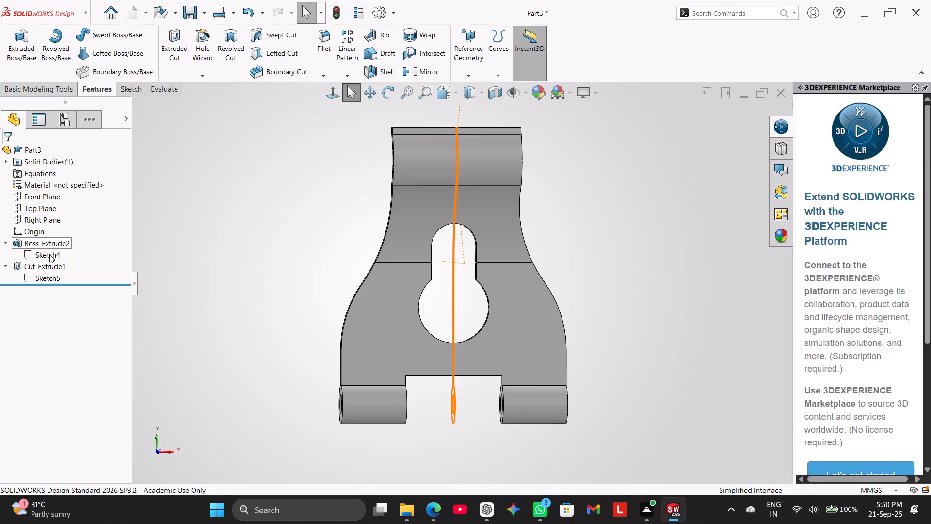
# Open Sketch4, the bracket's side profile, and examine the strip around the joint between the R35 bend and the straight portion.
pyautogui.rightClick(49, 254)
pyautogui.click(59, 229)
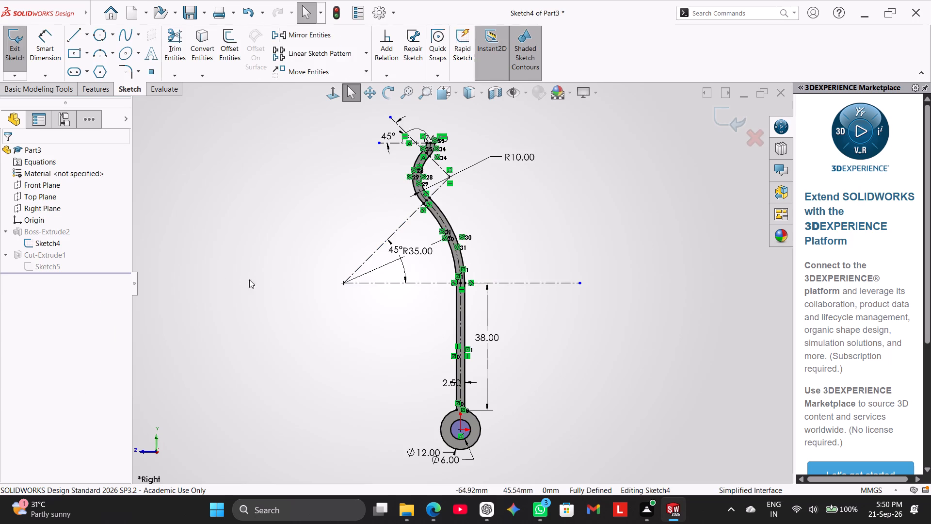
pyautogui.moveTo(292, 334); pyautogui.dragTo(200, 334, button='middle')
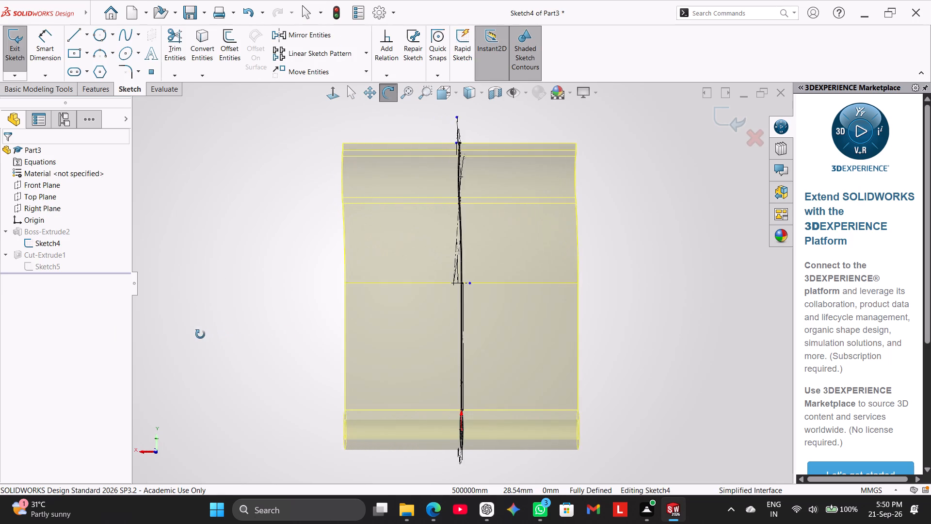
pyautogui.moveTo(200, 334); pyautogui.dragTo(303, 342, button='middle')
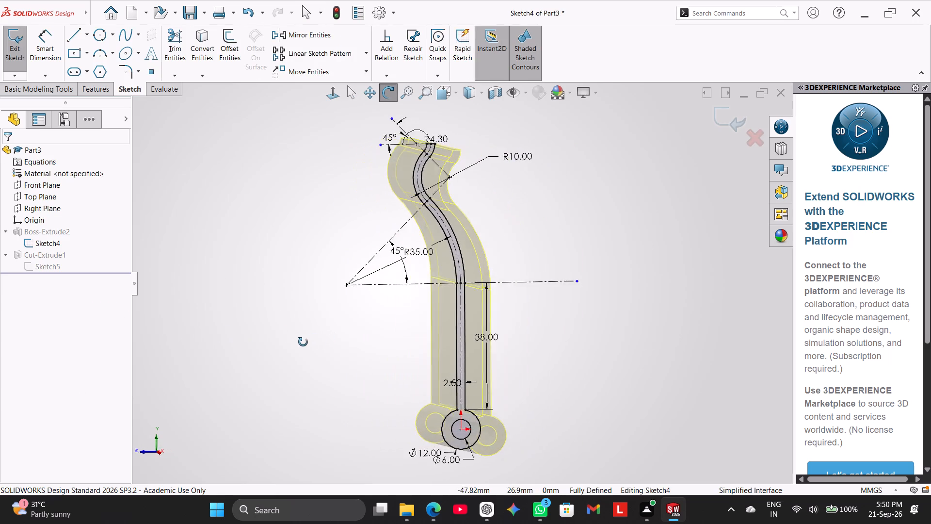
pyautogui.moveTo(303, 342); pyautogui.dragTo(224, 336, button='middle')
pyautogui.scroll(-3, 289, 297)
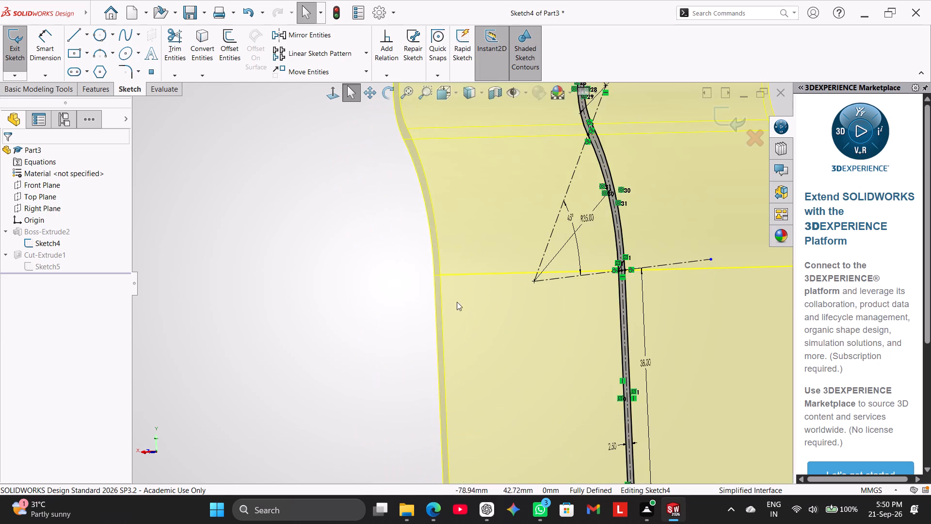
pyautogui.scroll(2, 514, 306)
pyautogui.scroll(1, 564, 307)
pyautogui.scroll(-2, 540, 306)
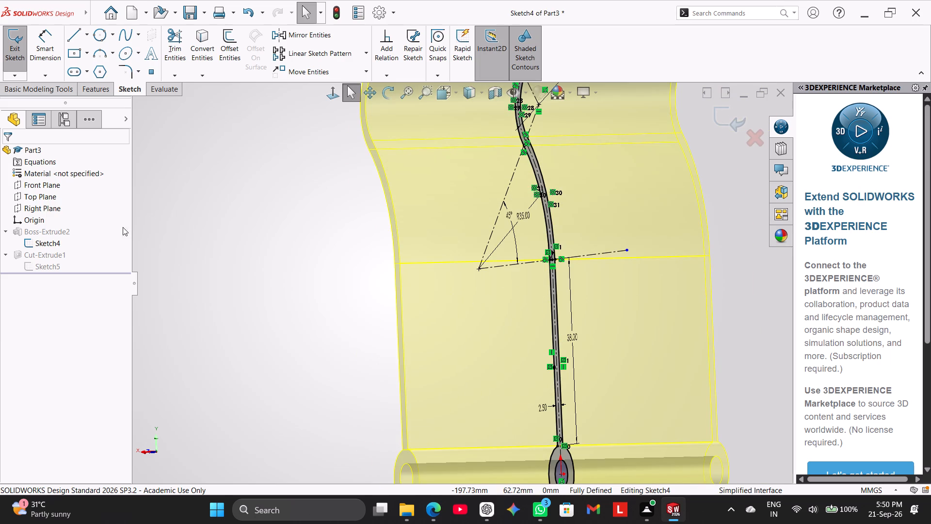
pyautogui.click(330, 96)
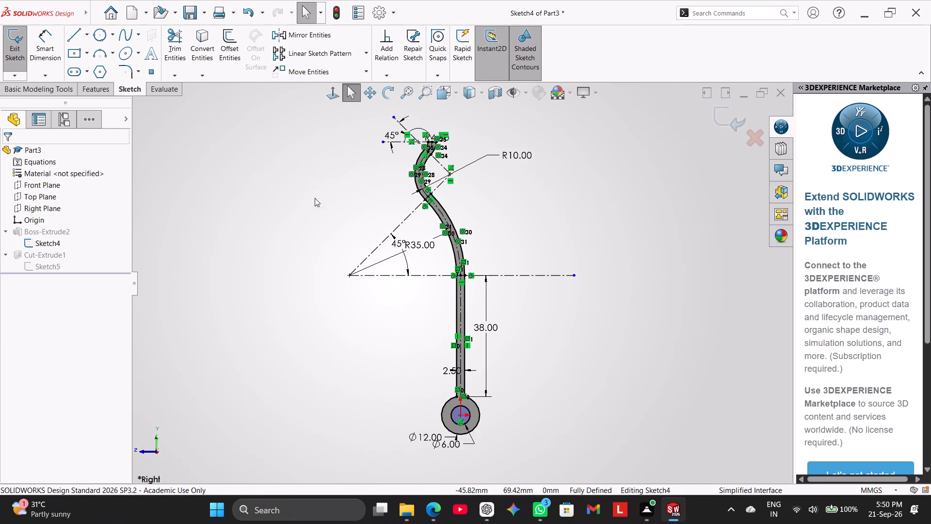
pyautogui.click(292, 319)
pyautogui.scroll(-6, 491, 235)
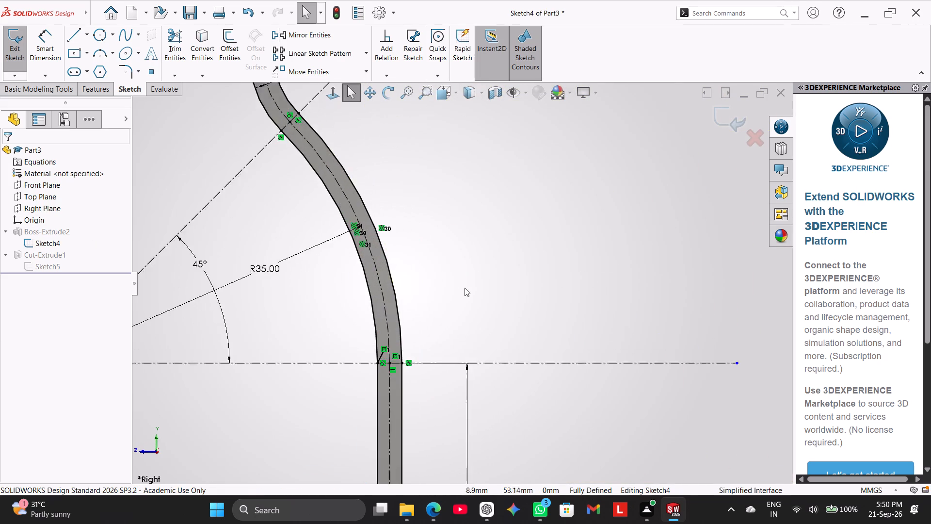
pyautogui.scroll(-1, 465, 288)
pyautogui.scroll(-2, 448, 323)
pyautogui.scroll(-1, 427, 358)
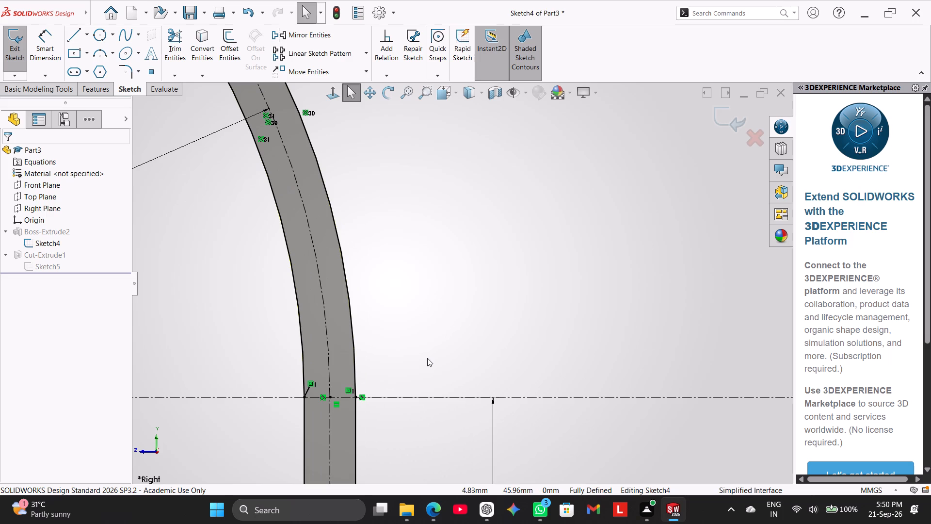
pyautogui.scroll(1, 402, 414)
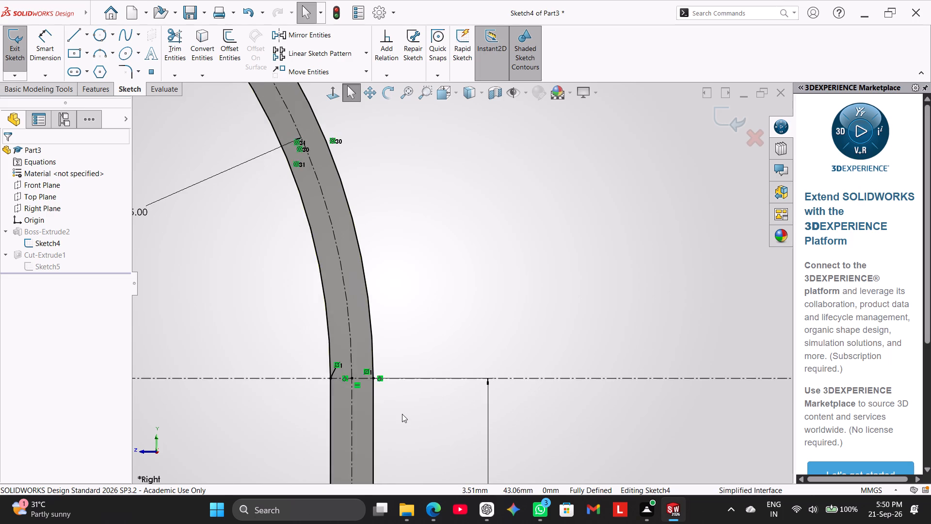
pyautogui.scroll(6, 402, 414)
pyautogui.scroll(-3, 406, 359)
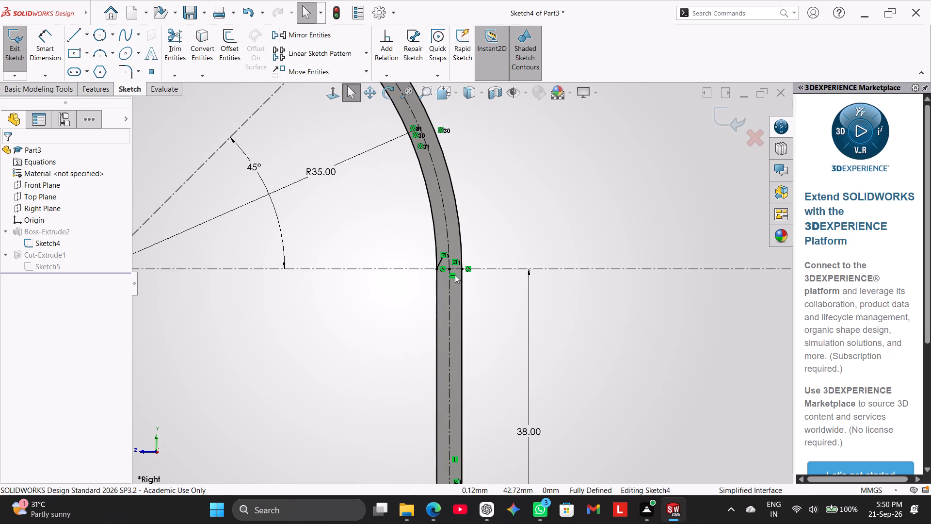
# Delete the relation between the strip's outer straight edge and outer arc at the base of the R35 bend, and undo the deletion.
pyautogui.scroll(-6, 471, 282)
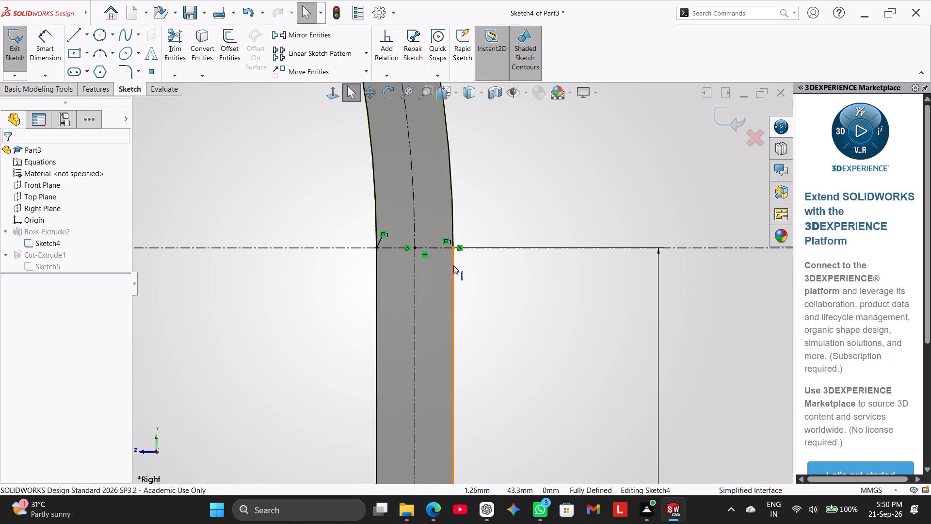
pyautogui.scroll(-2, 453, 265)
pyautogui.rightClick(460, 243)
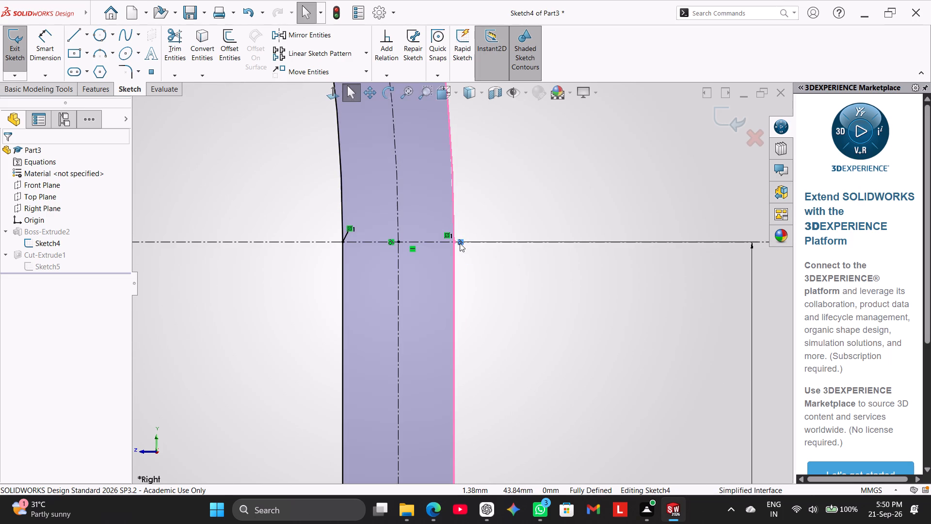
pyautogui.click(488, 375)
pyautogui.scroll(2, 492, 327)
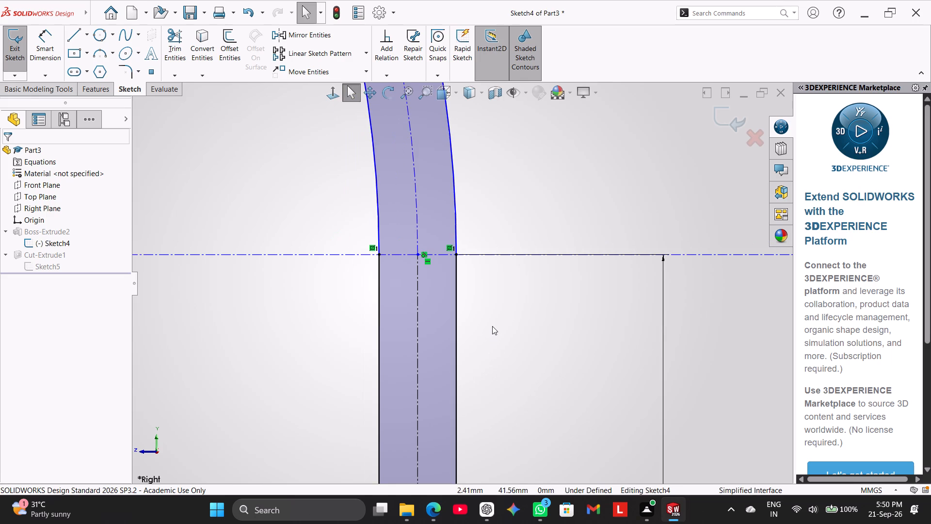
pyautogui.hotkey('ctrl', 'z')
# Examine the Sketch4 profile at an angle and face-on, checking the joint below the R35 bend, and exit the sketch.
pyautogui.scroll(8, 493, 323)
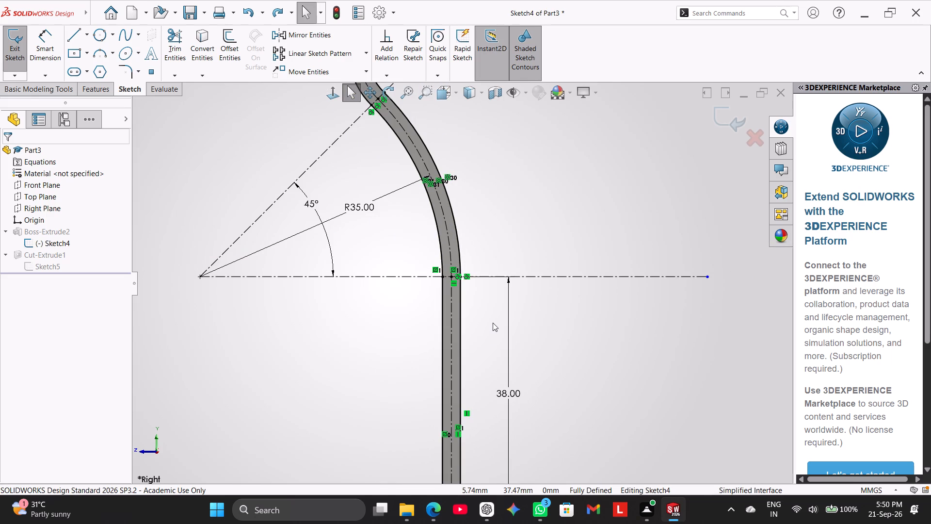
pyautogui.moveTo(568, 316); pyautogui.dragTo(529, 328, button='middle')
pyautogui.scroll(2, 529, 330)
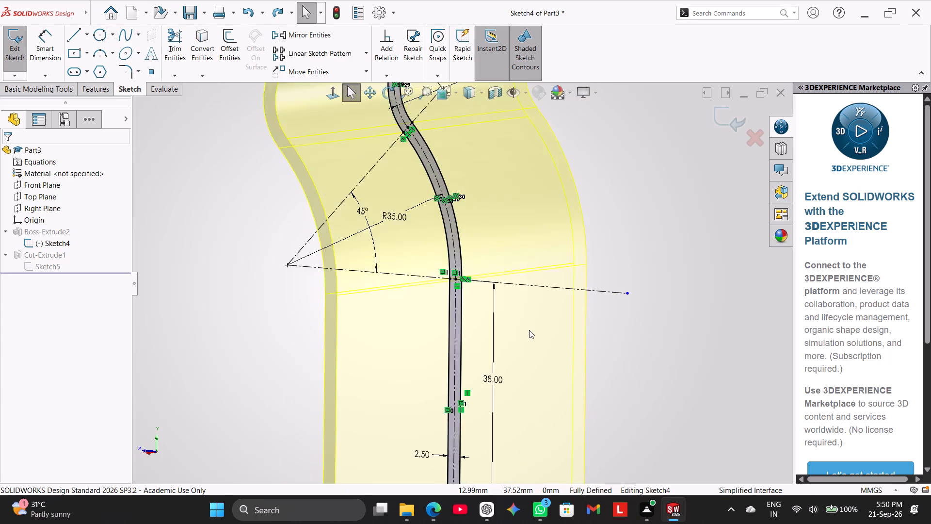
pyautogui.scroll(3, 529, 330)
pyautogui.moveTo(359, 358); pyautogui.dragTo(370, 363, button='middle')
pyautogui.click(332, 97)
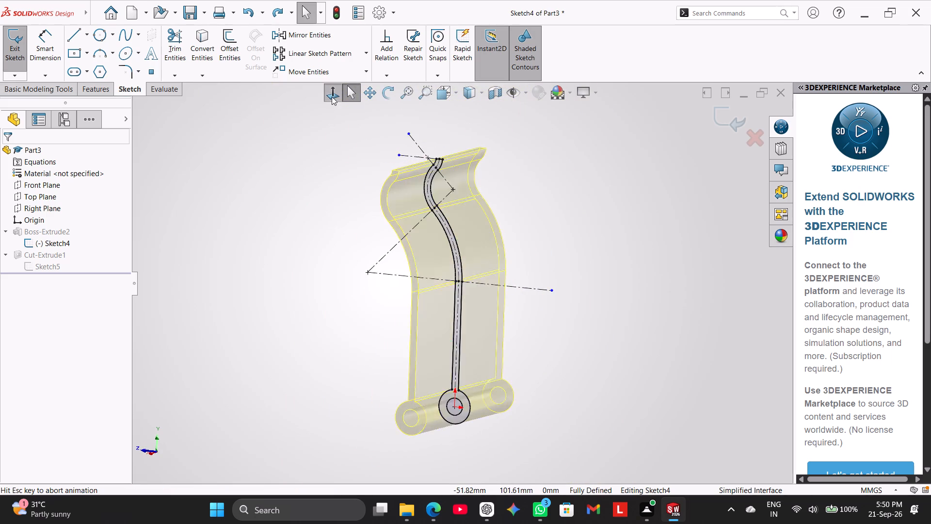
pyautogui.click(391, 304)
pyautogui.scroll(-4, 564, 277)
pyautogui.scroll(-2, 264, 281)
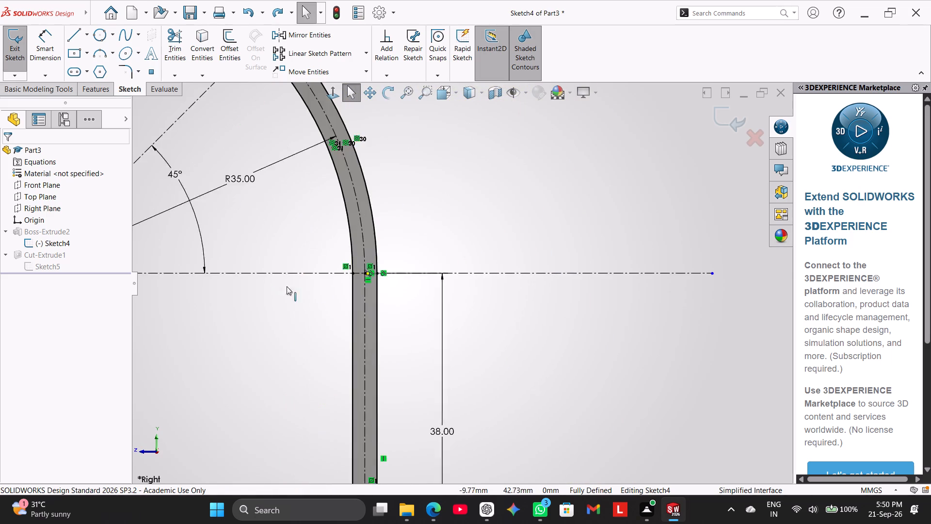
pyautogui.scroll(-3, 287, 286)
pyautogui.scroll(-1, 390, 295)
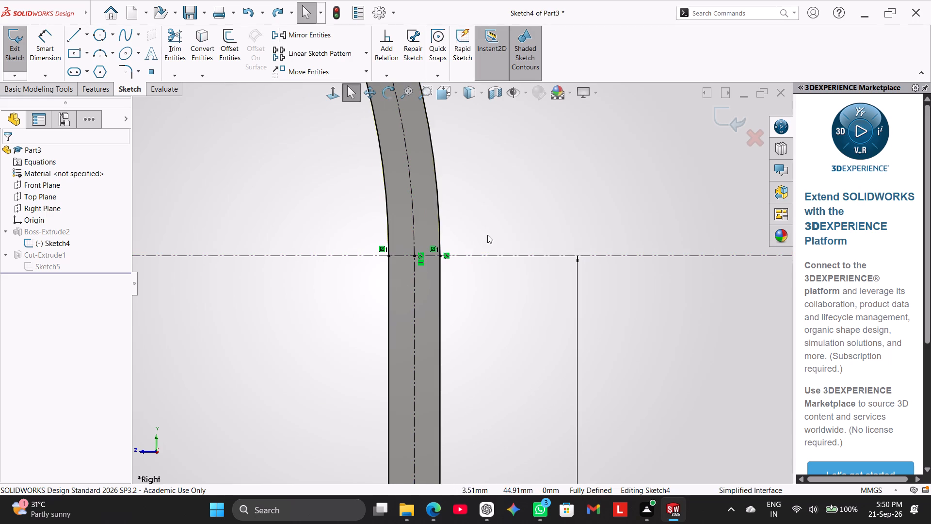
pyautogui.scroll(7, 498, 262)
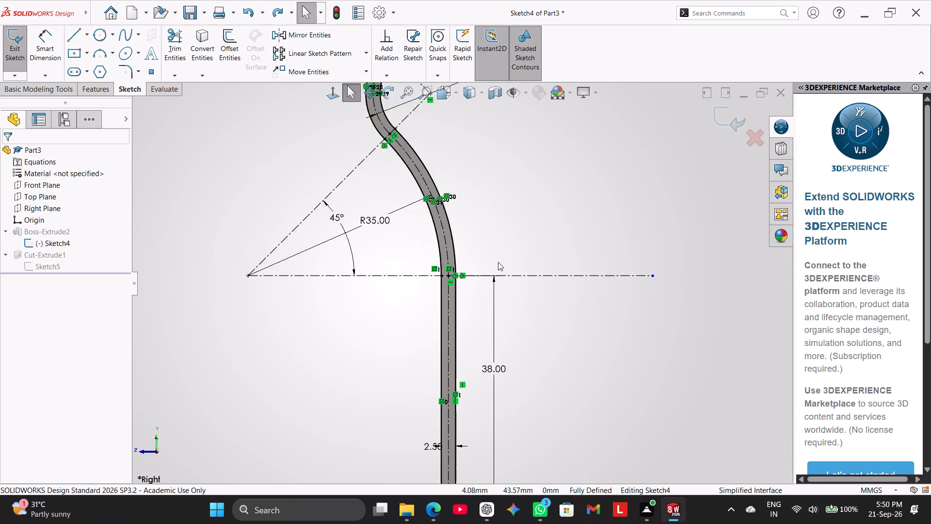
pyautogui.scroll(5, 498, 262)
pyautogui.scroll(-2, 498, 262)
pyautogui.click(21, 46)
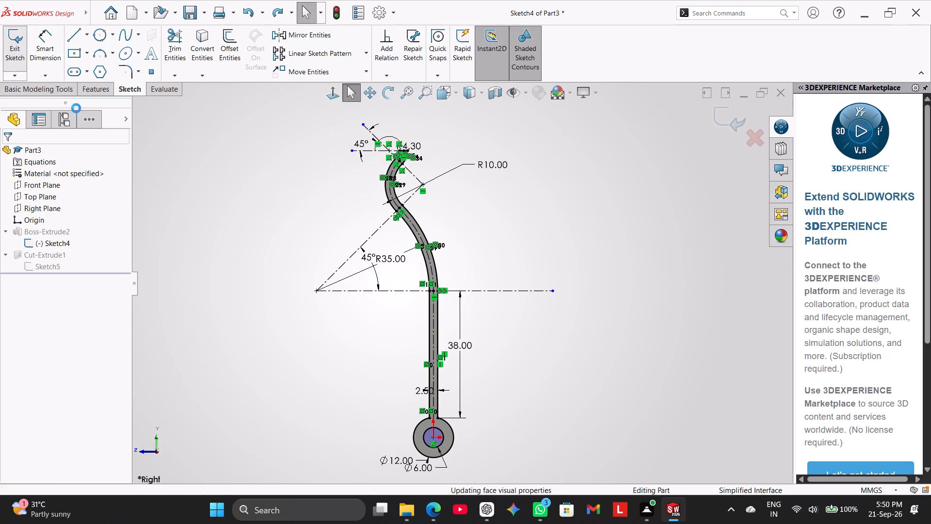
# Inspect the bracket at an angle, and open Boss-Extrude2 to review its extrusion settings and close them.
pyautogui.moveTo(263, 267); pyautogui.dragTo(231, 265, button='middle')
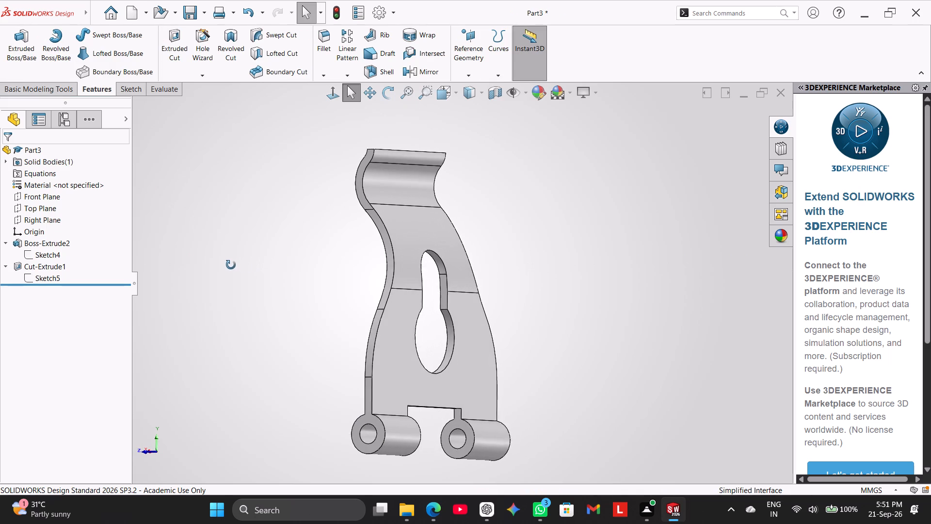
pyautogui.moveTo(231, 265); pyautogui.dragTo(239, 277, button='middle')
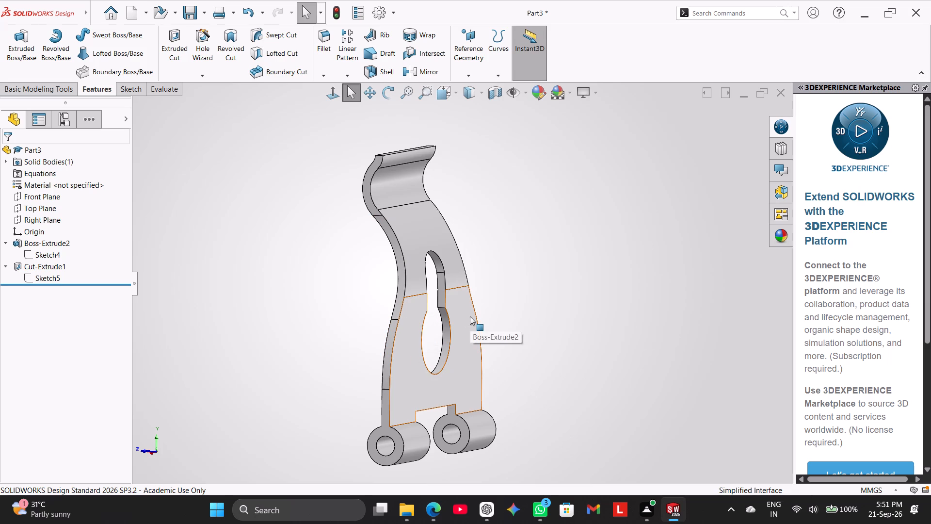
pyautogui.rightClick(48, 242)
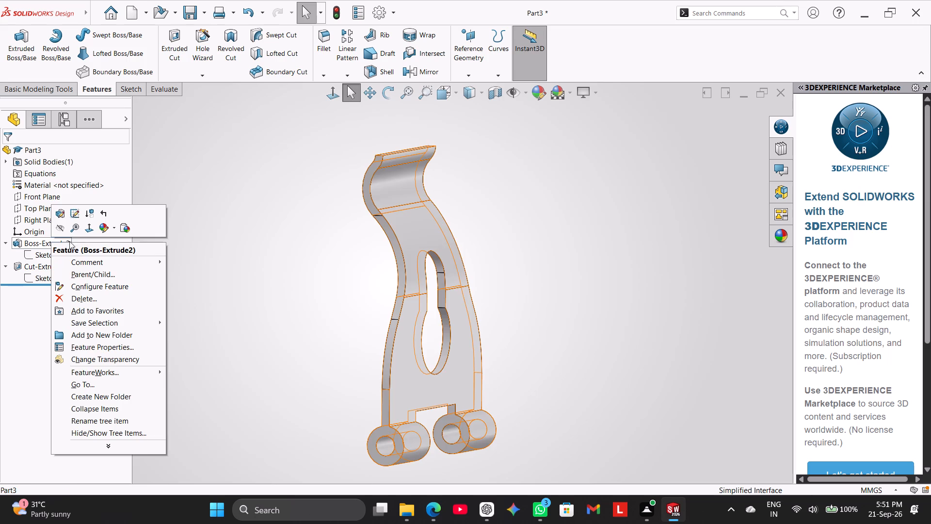
pyautogui.click(62, 213)
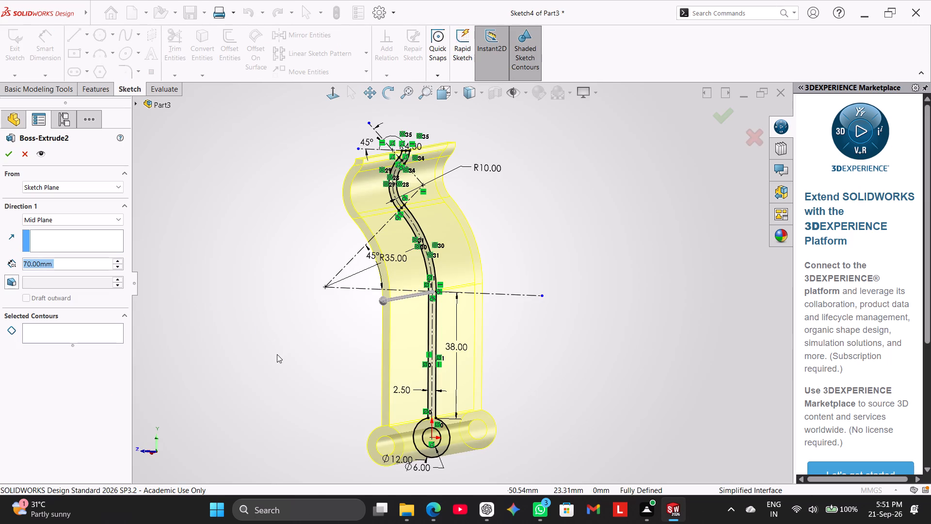
pyautogui.click(11, 153)
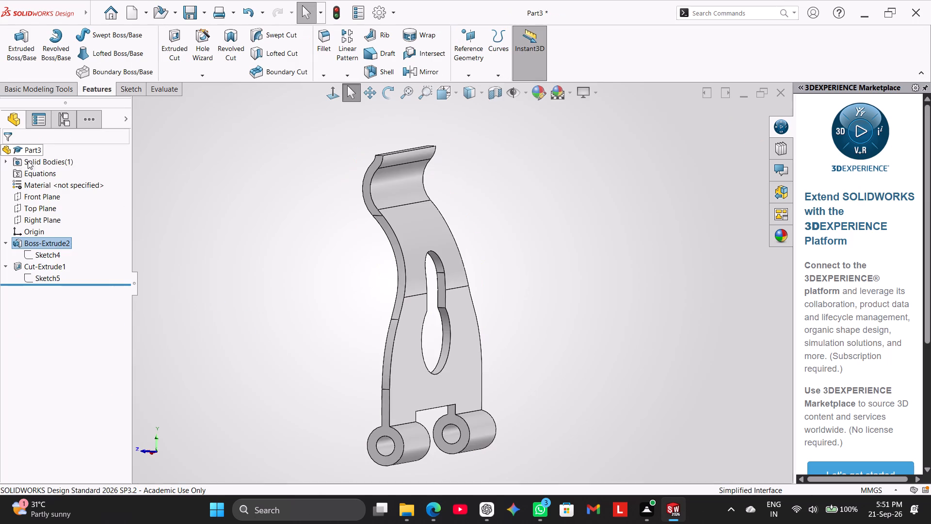
# Open Sketch4 and delete the 38 mm height dimension between the strip's lower end and the horizontal centreline.
pyautogui.rightClick(36, 254)
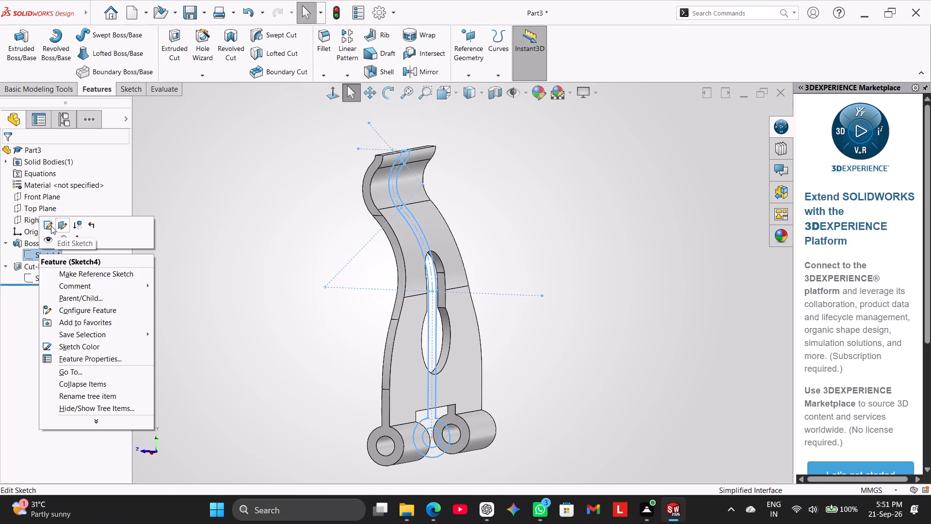
pyautogui.click(50, 225)
pyautogui.click(528, 247)
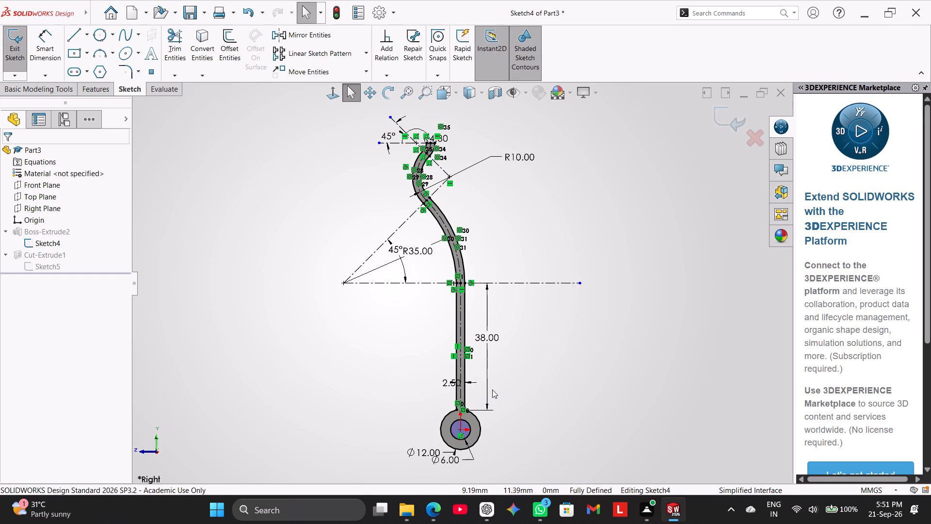
pyautogui.scroll(-2, 514, 366)
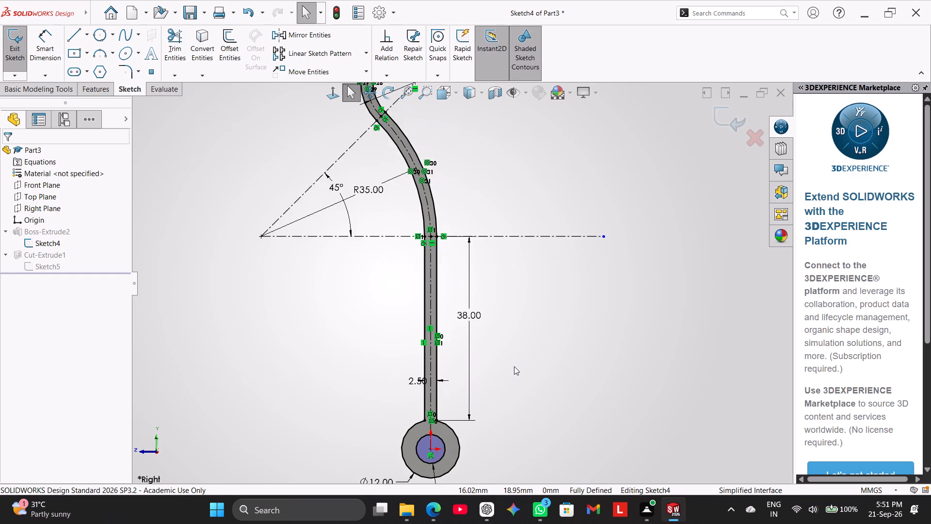
pyautogui.scroll(-1, 514, 366)
pyautogui.rightClick(460, 302)
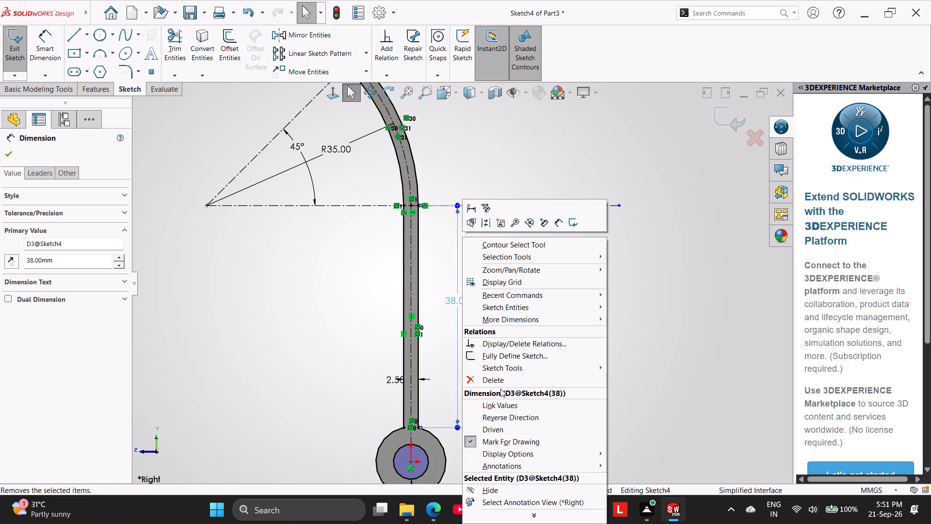
pyautogui.click(498, 383)
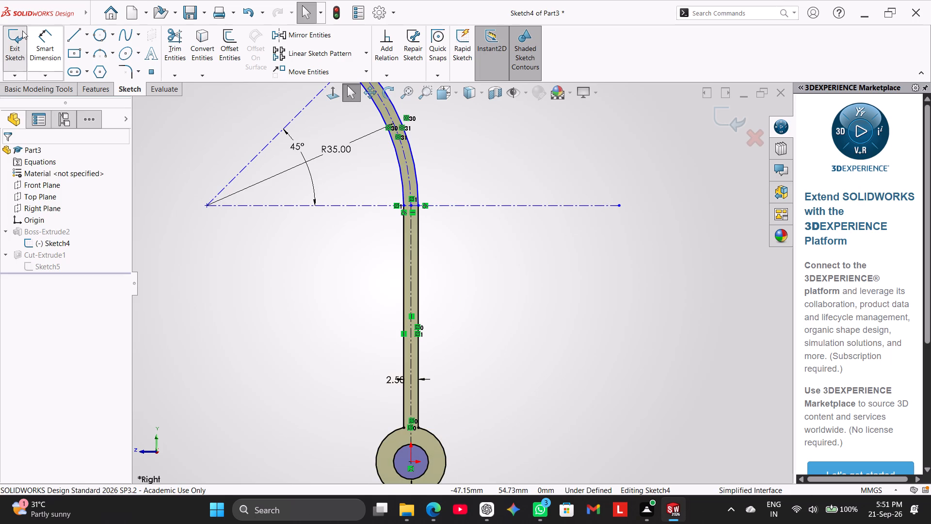
# Dimension the distance from the origin at the hinge circles' centre to the horizontal centreline as 38 mm, and exit Sketch4.
pyautogui.moveTo(50, 46); pyautogui.dragTo(56, 49)
pyautogui.scroll(-2, 417, 365)
pyautogui.scroll(3, 428, 425)
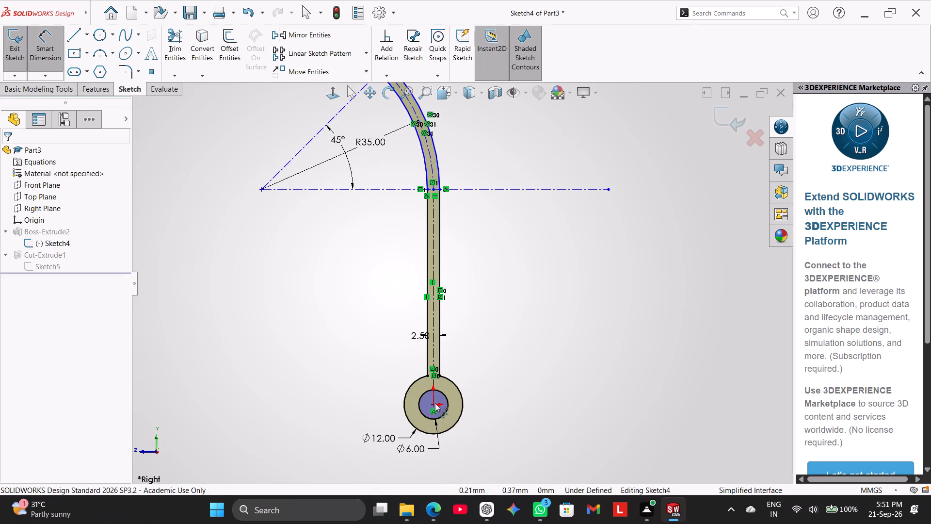
pyautogui.click(433, 405)
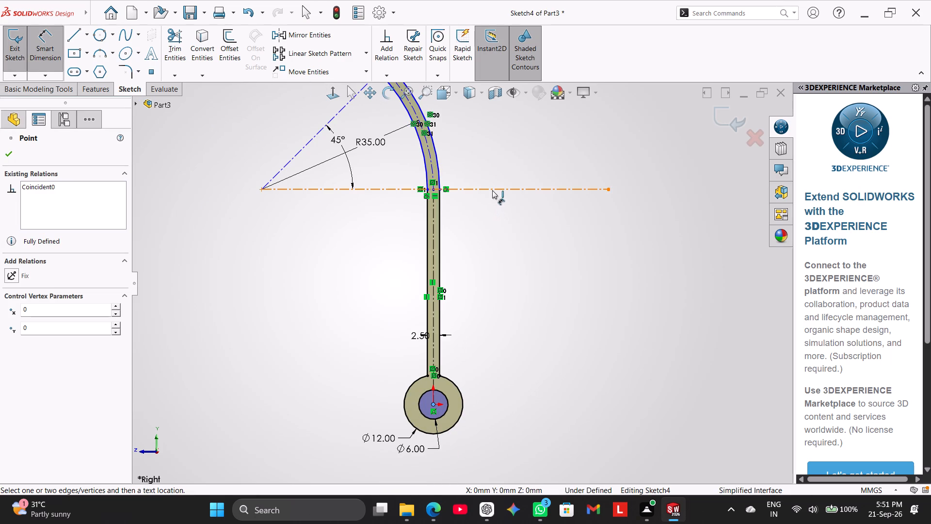
pyautogui.click(492, 190)
pyautogui.click(502, 281)
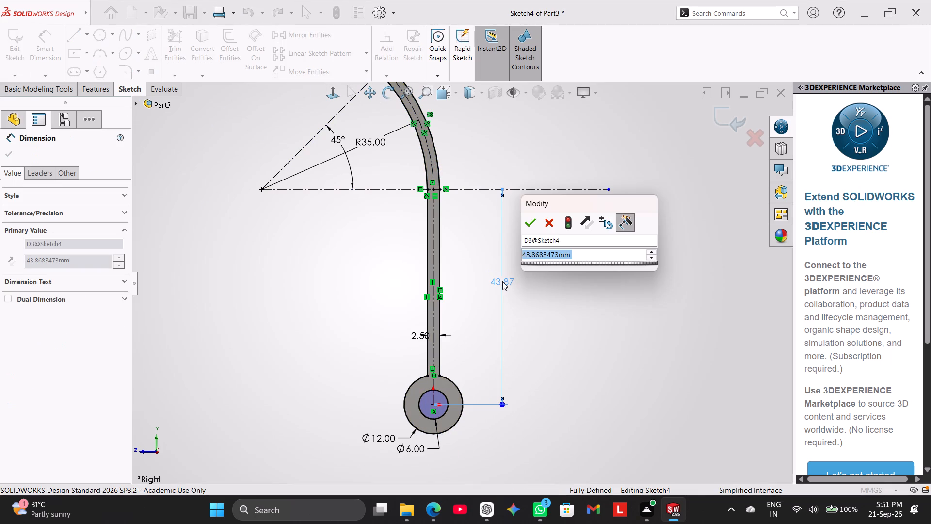
pyautogui.write('38')
pyautogui.press('Return')
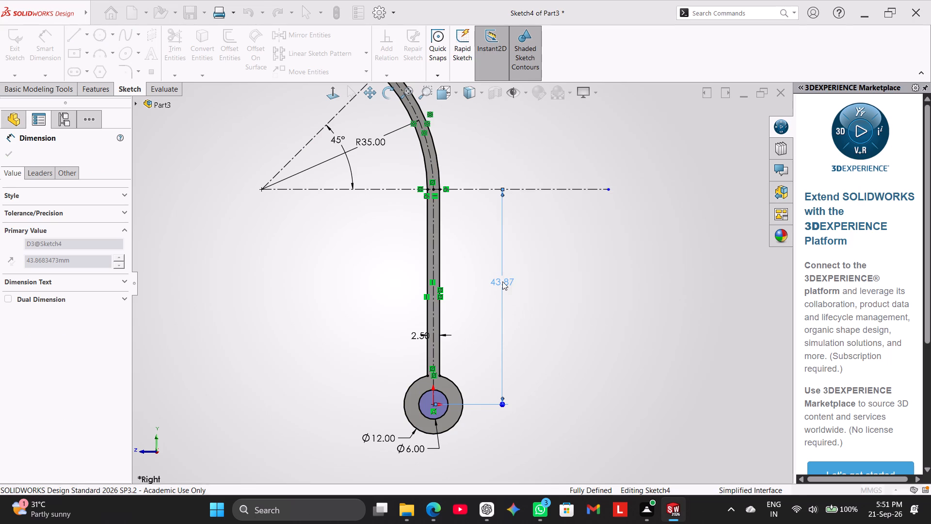
pyautogui.rightClick(579, 299)
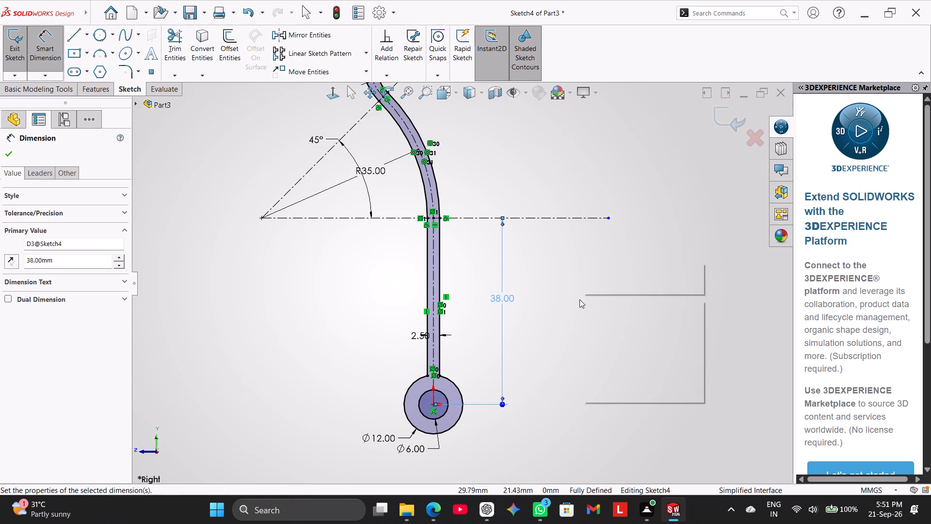
pyautogui.click(561, 307)
pyautogui.rightClick(561, 307)
pyautogui.click(588, 337)
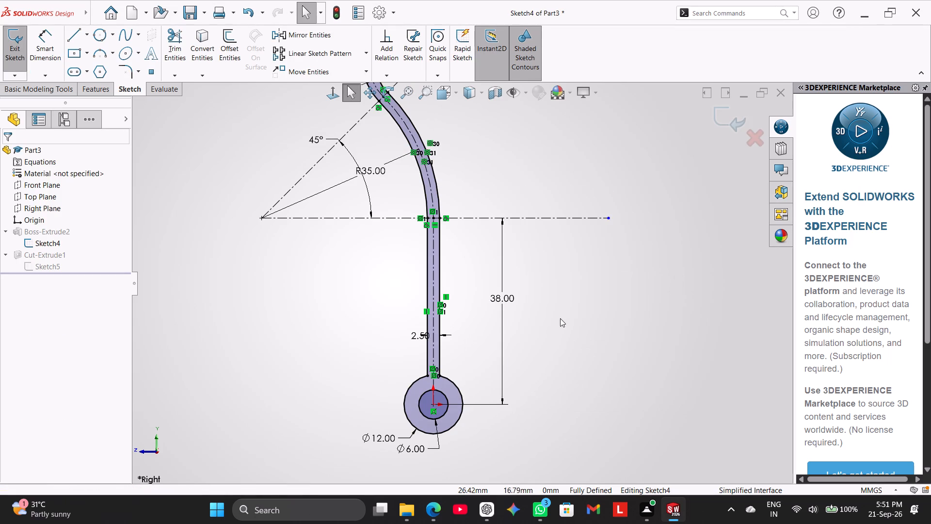
pyautogui.scroll(2, 557, 314)
pyautogui.scroll(1, 454, 243)
pyautogui.click(14, 45)
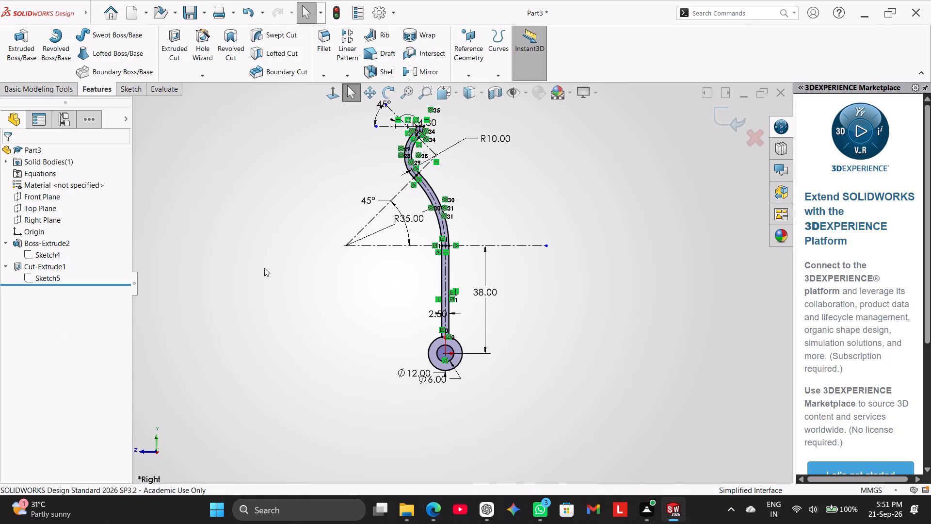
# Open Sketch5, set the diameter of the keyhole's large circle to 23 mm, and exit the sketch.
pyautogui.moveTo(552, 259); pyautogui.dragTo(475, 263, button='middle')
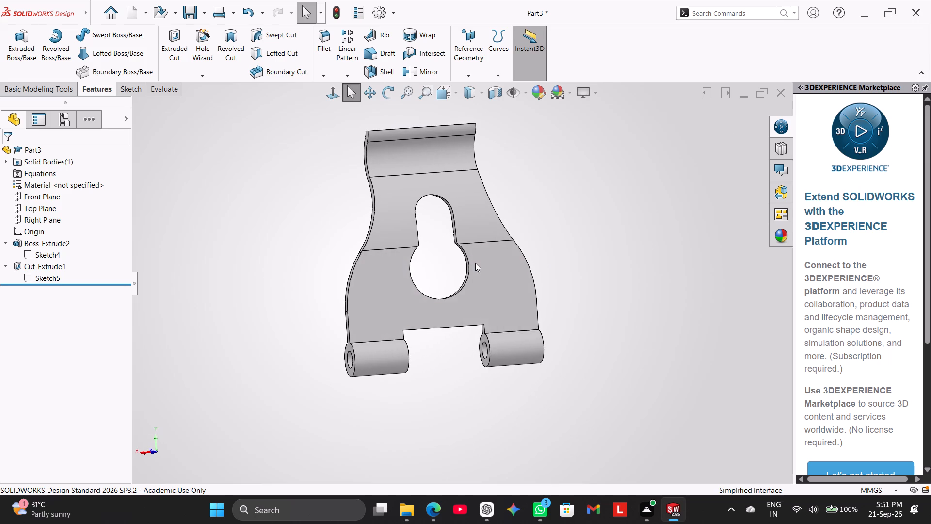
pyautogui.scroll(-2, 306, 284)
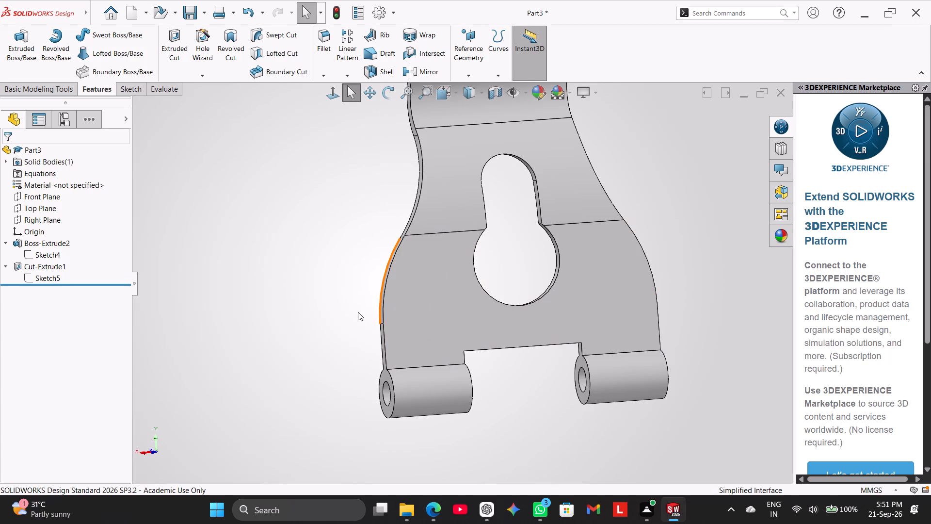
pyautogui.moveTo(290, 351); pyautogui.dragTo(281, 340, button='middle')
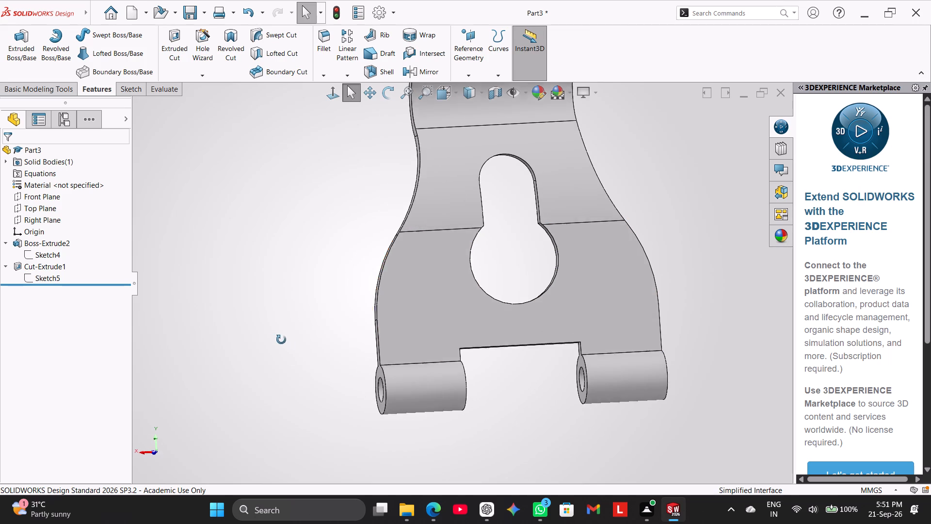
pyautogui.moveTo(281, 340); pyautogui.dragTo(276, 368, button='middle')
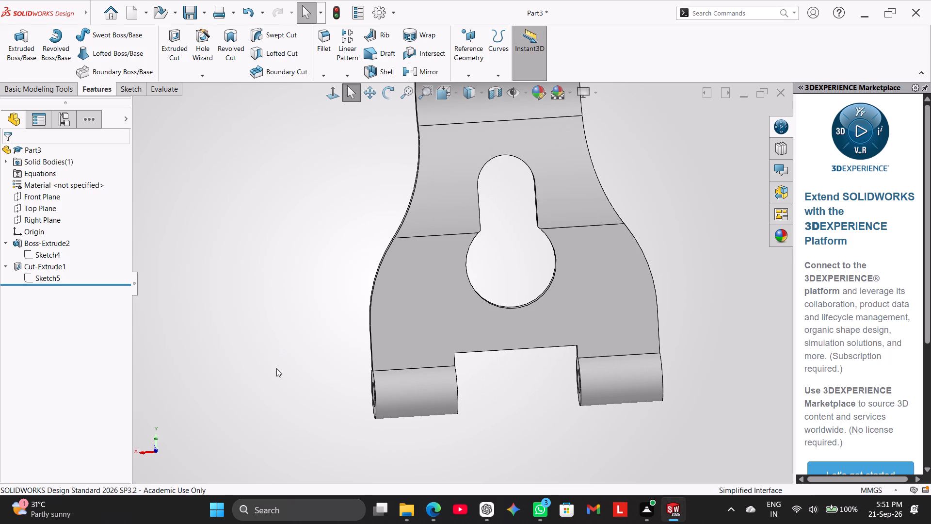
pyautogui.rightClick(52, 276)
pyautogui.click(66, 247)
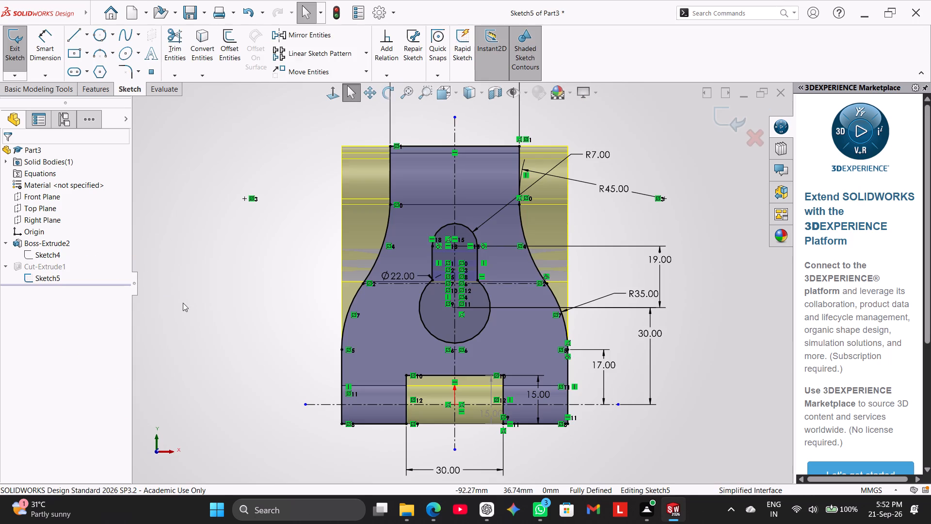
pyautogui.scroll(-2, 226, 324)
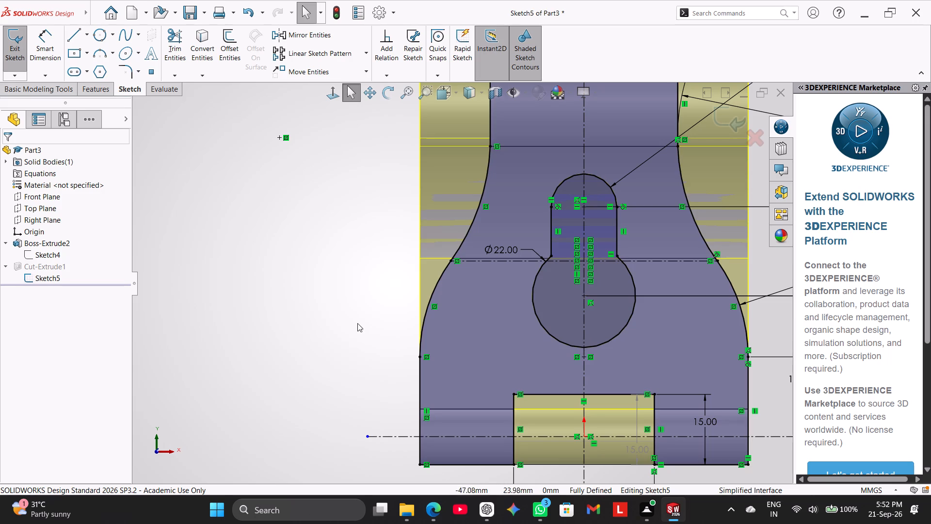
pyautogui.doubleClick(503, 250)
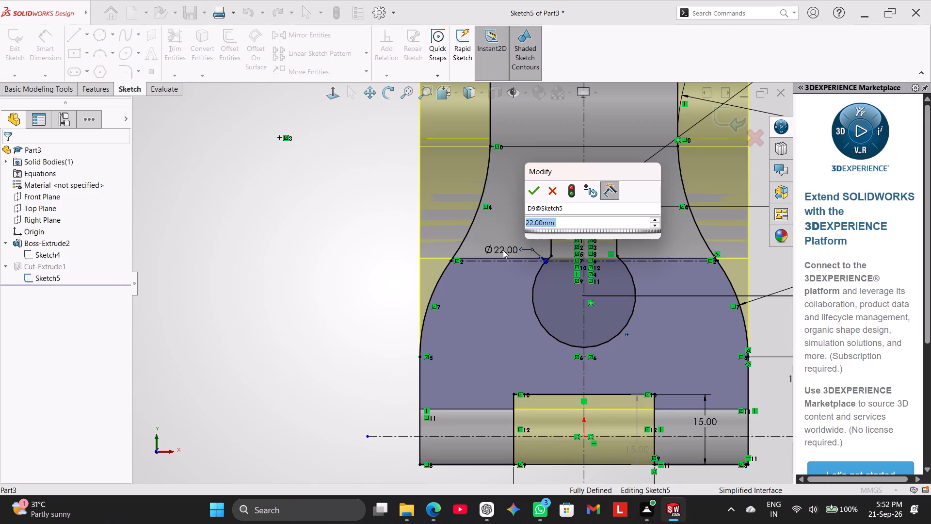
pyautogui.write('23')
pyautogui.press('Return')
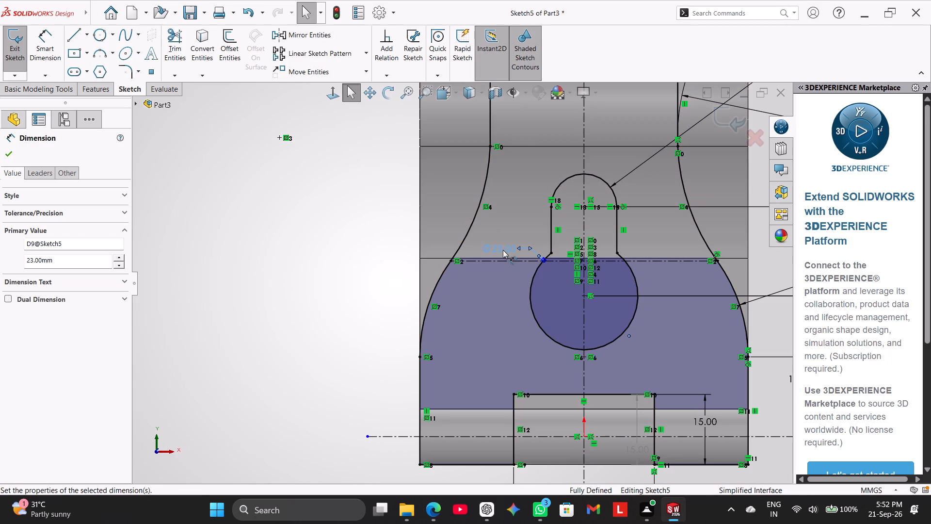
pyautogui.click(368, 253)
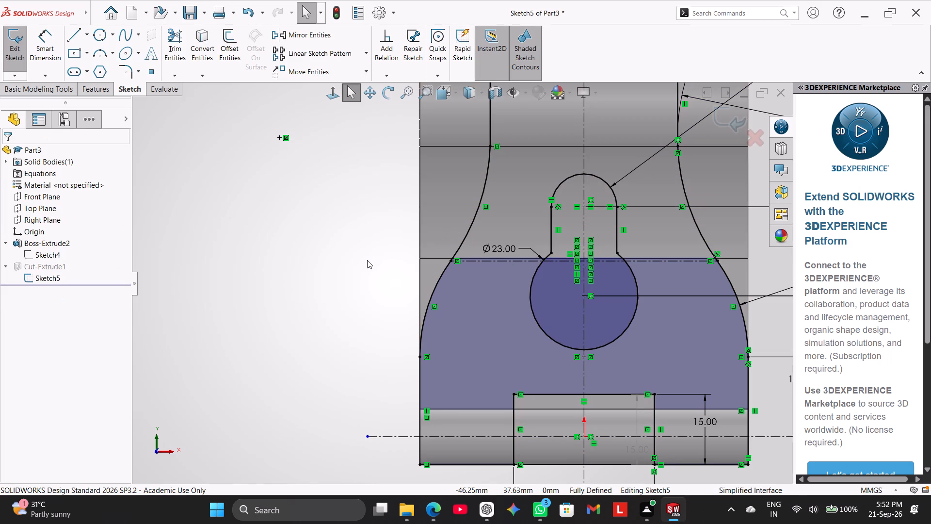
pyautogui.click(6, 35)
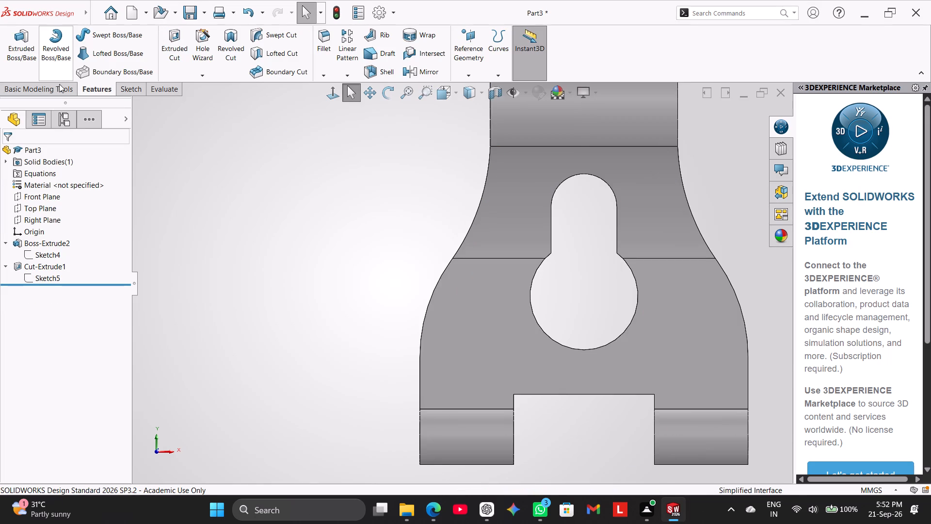
# Check the keyhole on the bracket, reopen Sketch5 and set the diameter of the keyhole's large circle to 25 mm.
pyautogui.moveTo(236, 209); pyautogui.dragTo(275, 214, button='middle')
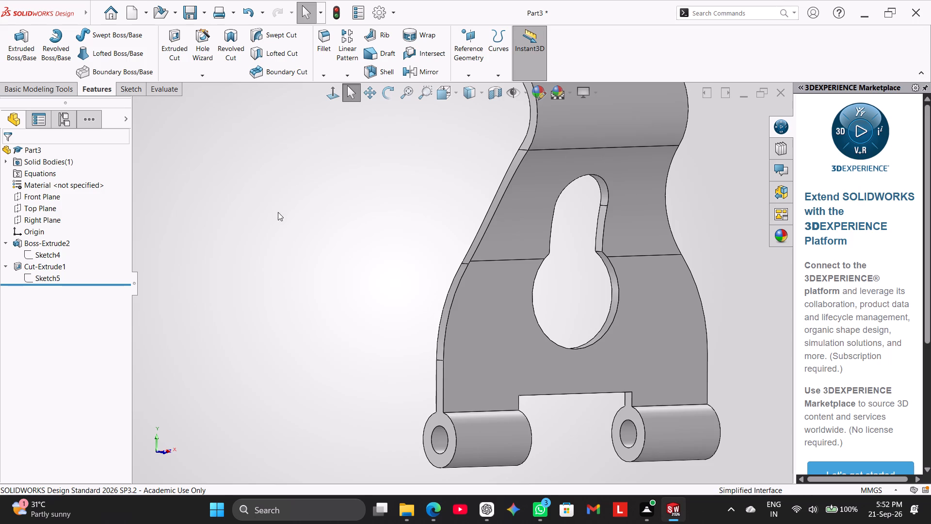
pyautogui.moveTo(272, 242); pyautogui.dragTo(231, 239, button='middle')
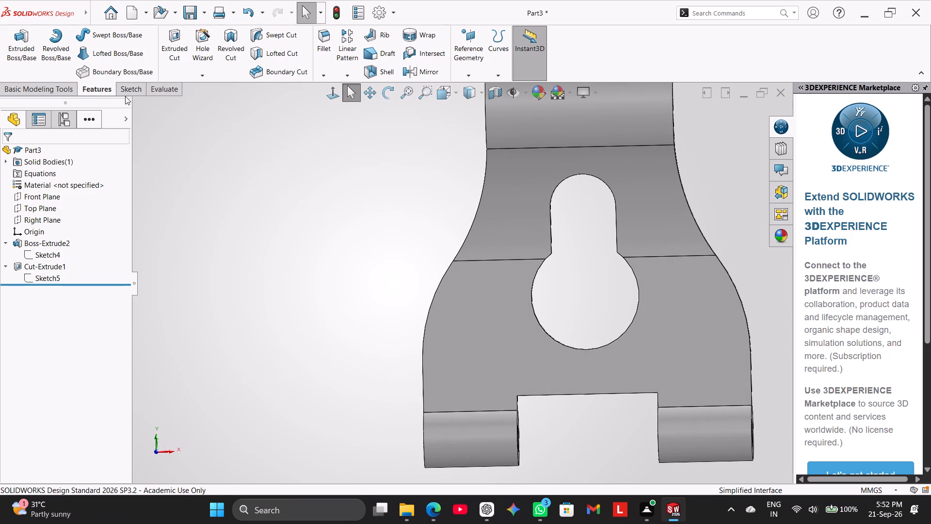
pyautogui.click(132, 86)
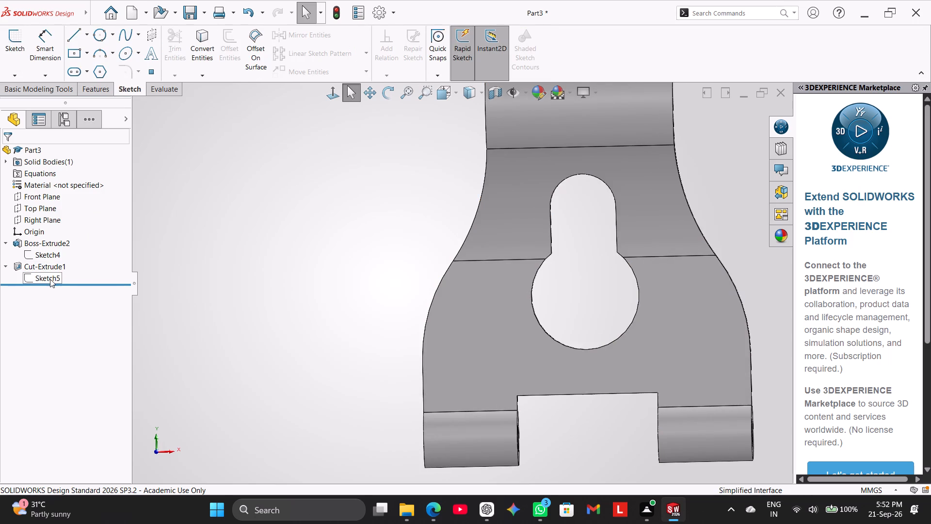
pyautogui.rightClick(49, 279)
pyautogui.click(61, 252)
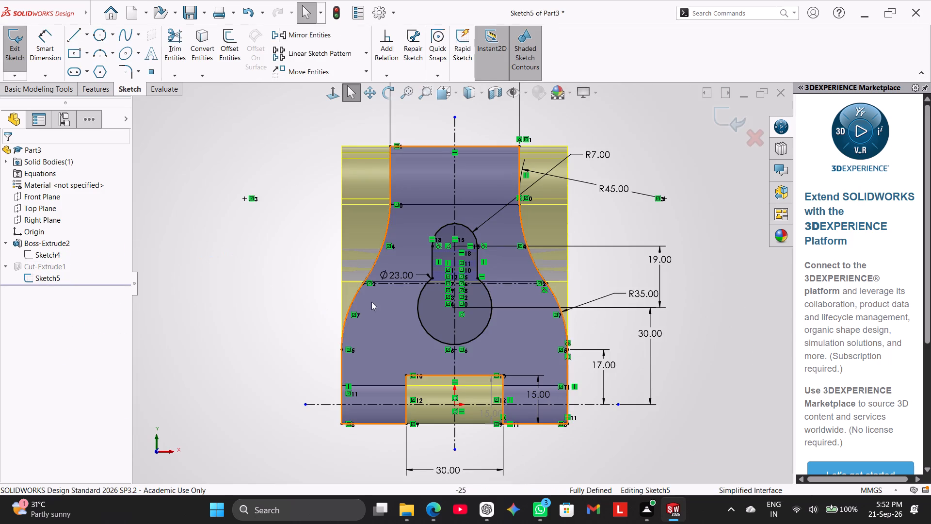
pyautogui.doubleClick(397, 275)
pyautogui.write('25')
pyautogui.press('Return')
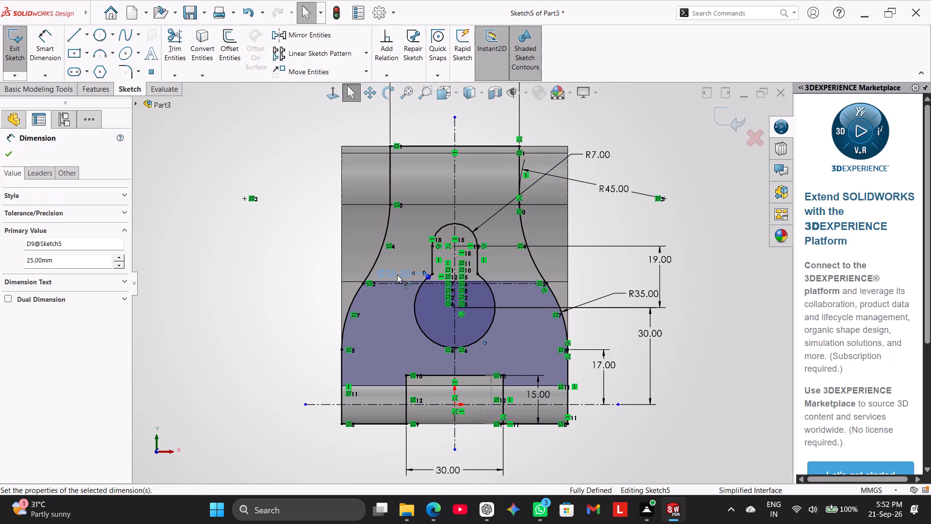
pyautogui.click(737, 255)
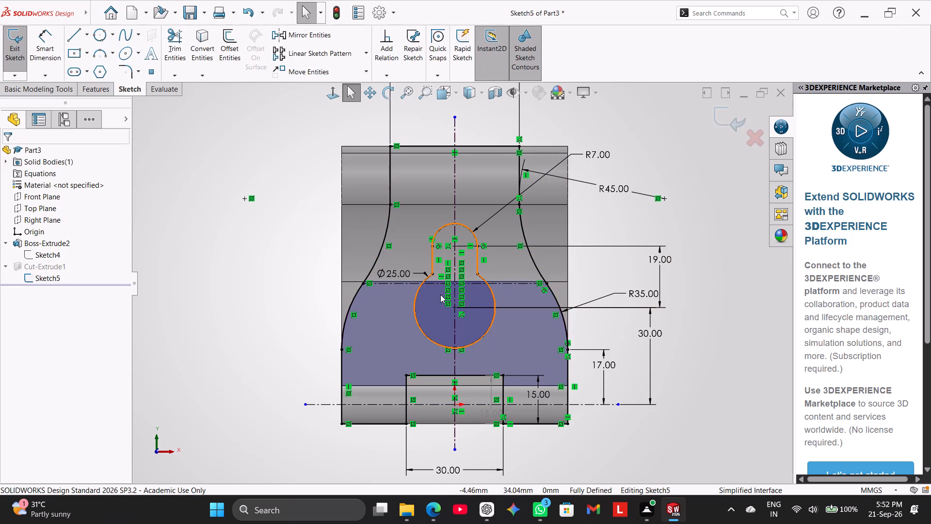
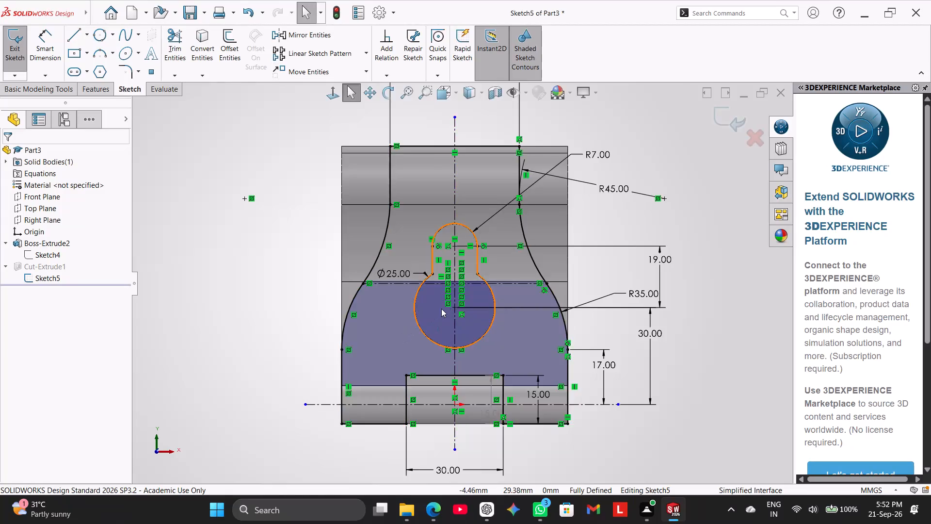
# Exit Sketch5 and examine the keyhole cutout on the bracket from several angles.
pyautogui.scroll(-2, 441, 309)
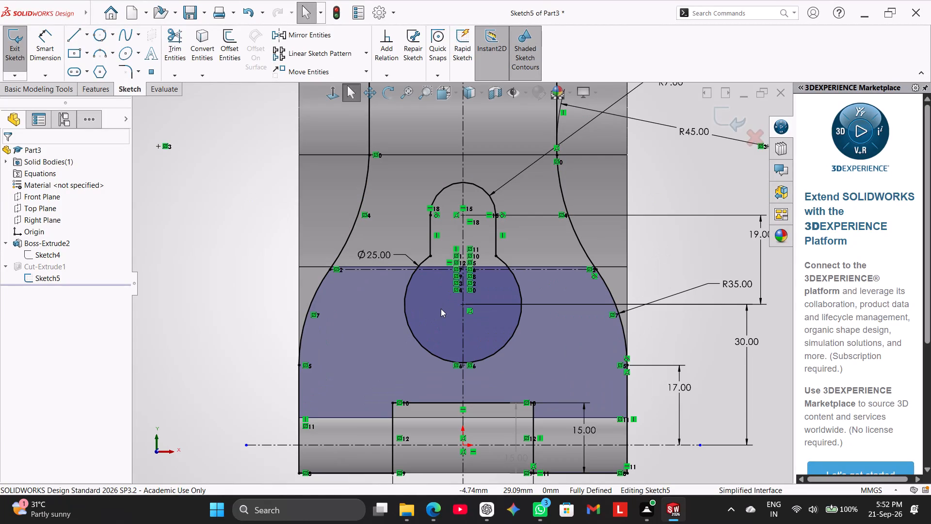
pyautogui.click(19, 50)
pyautogui.moveTo(228, 279); pyautogui.dragTo(247, 278, button='middle')
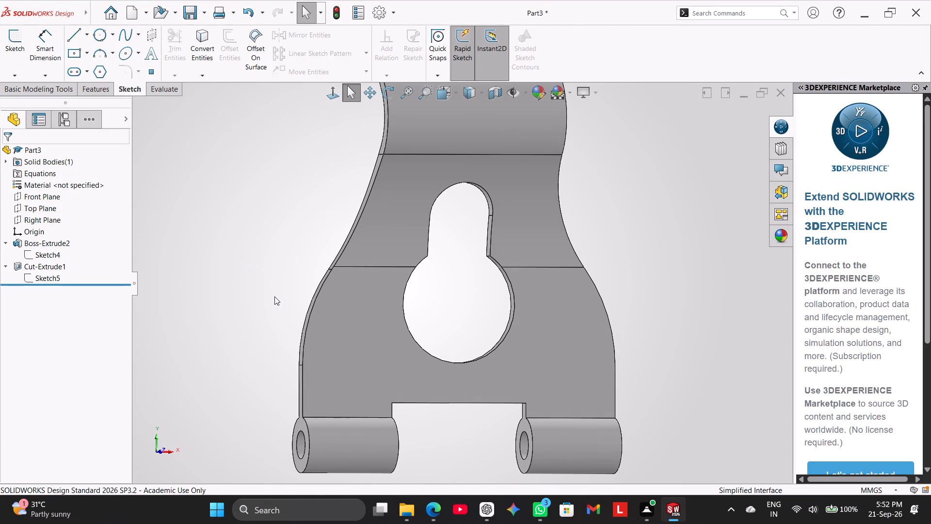
pyautogui.scroll(2, 266, 294)
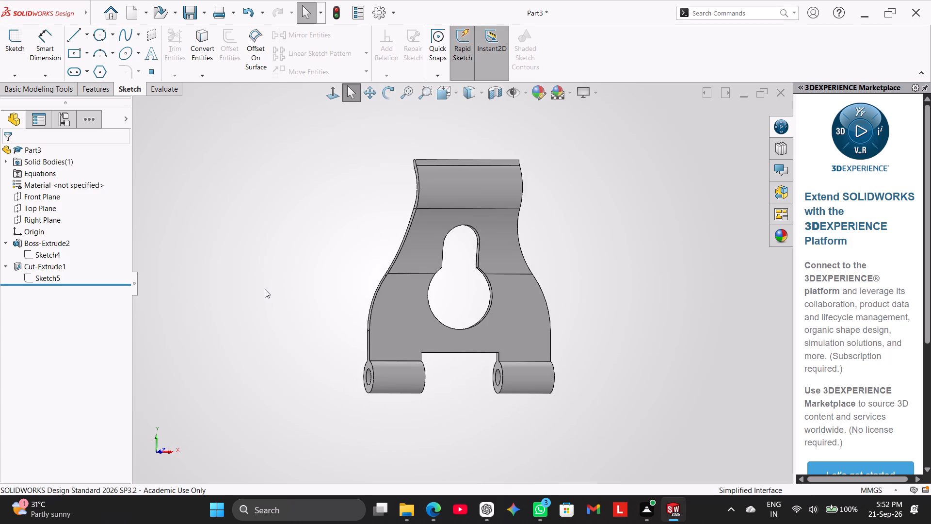
pyautogui.scroll(2, 265, 289)
pyautogui.moveTo(222, 332); pyautogui.dragTo(320, 271, button='right')
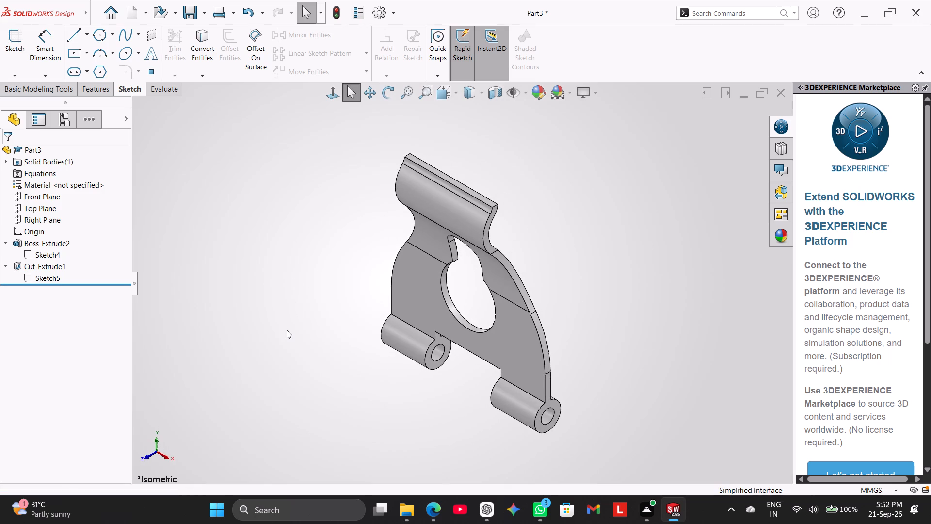
pyautogui.moveTo(275, 372); pyautogui.dragTo(318, 316, button='middle')
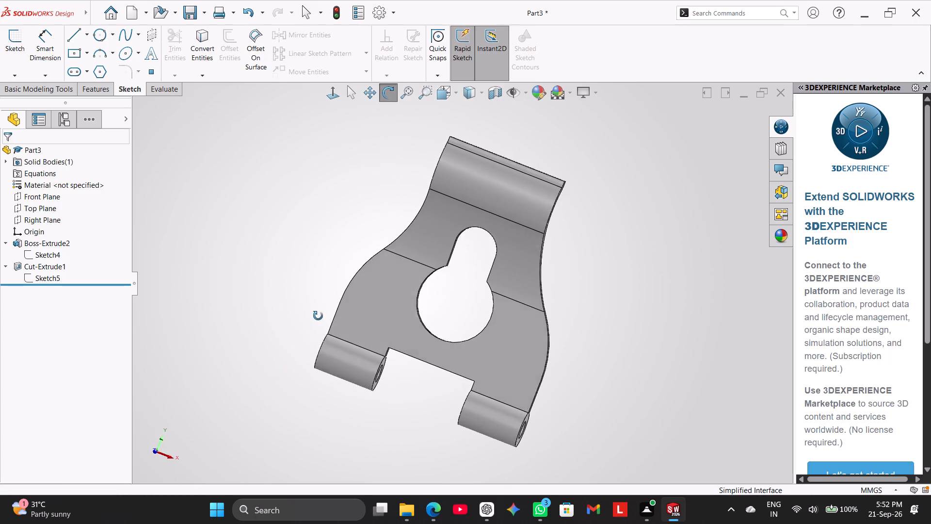
pyautogui.moveTo(318, 316); pyautogui.dragTo(334, 302, button='middle')
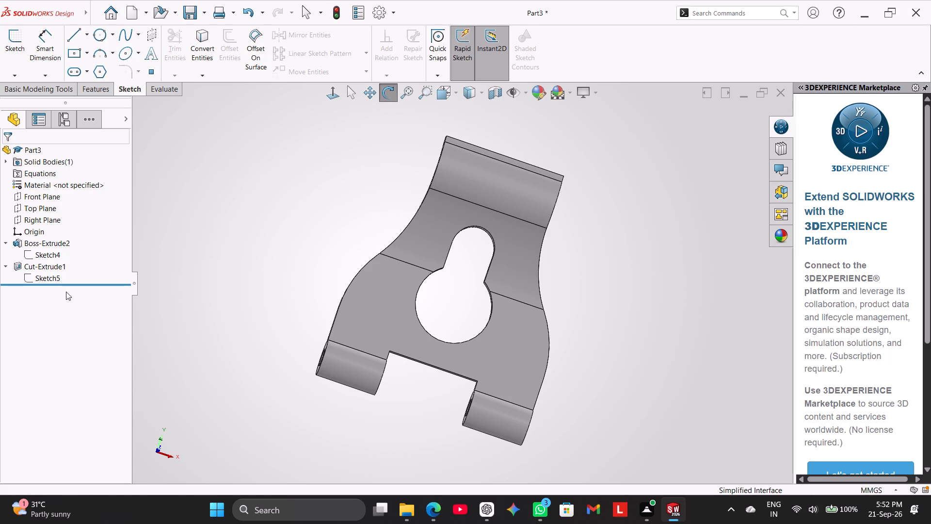
# Reopen Sketch5 and turn off the display of sketch relations.
pyautogui.rightClick(52, 281)
pyautogui.click(63, 252)
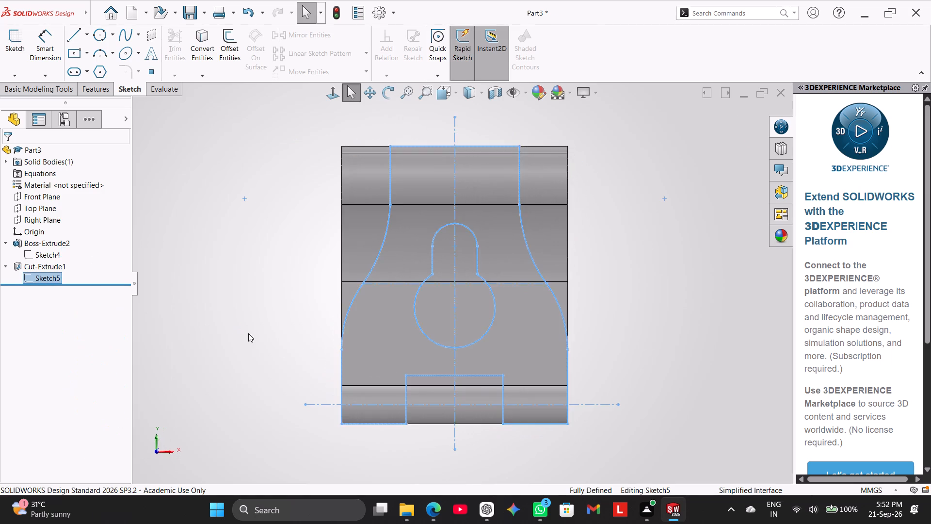
pyautogui.scroll(-2, 510, 324)
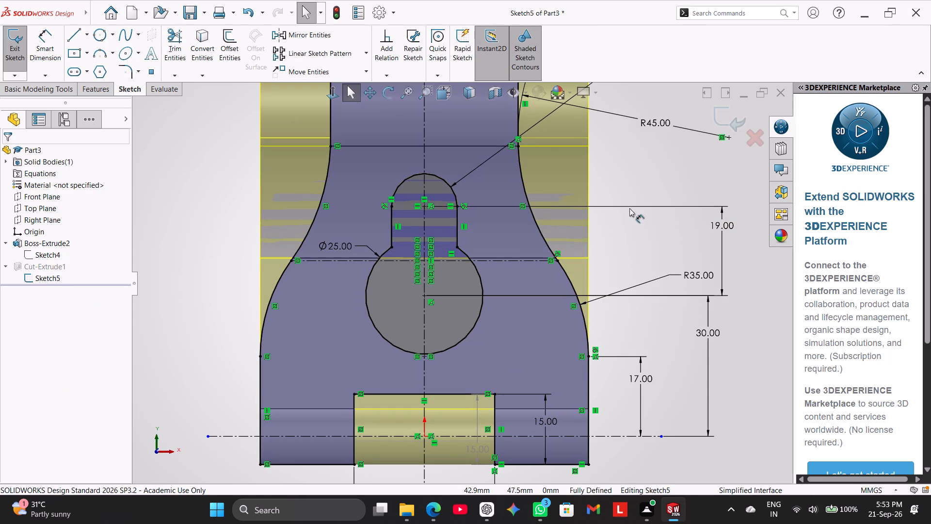
pyautogui.rightClick(659, 165)
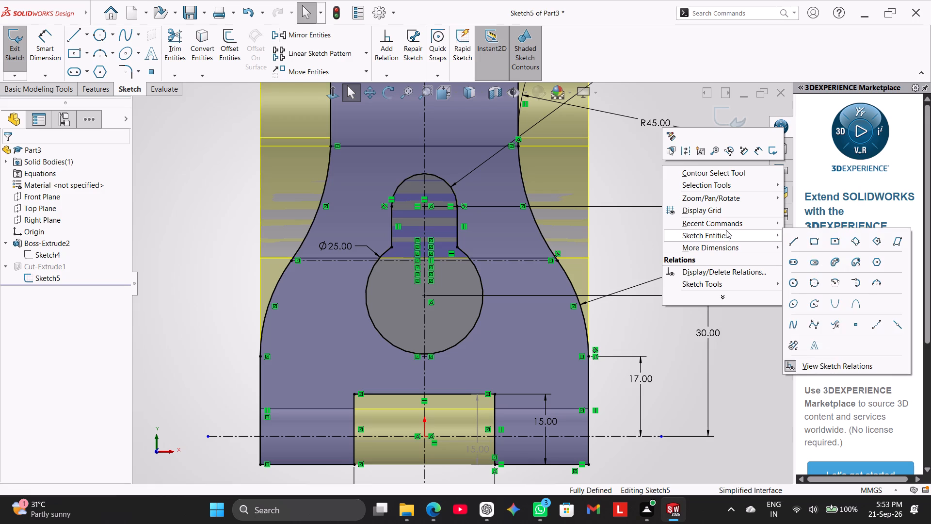
pyautogui.click(814, 365)
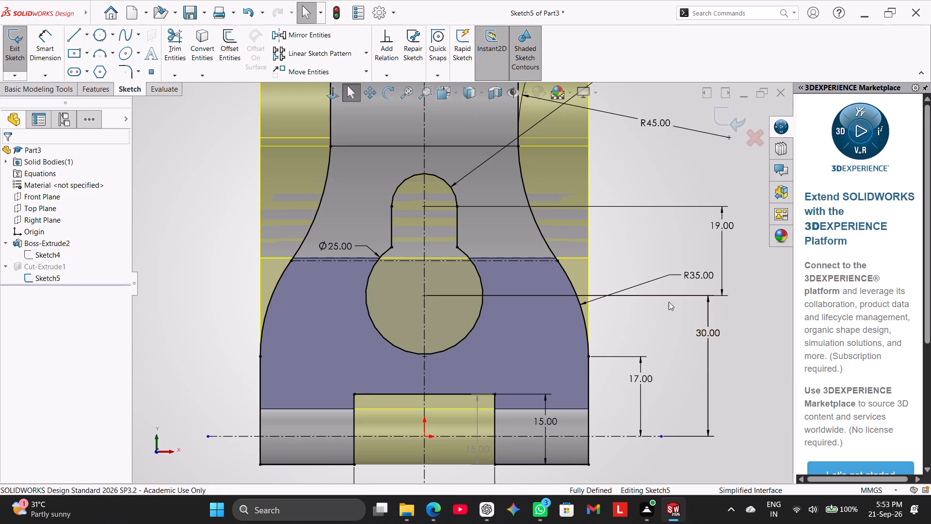
pyautogui.scroll(2, 629, 297)
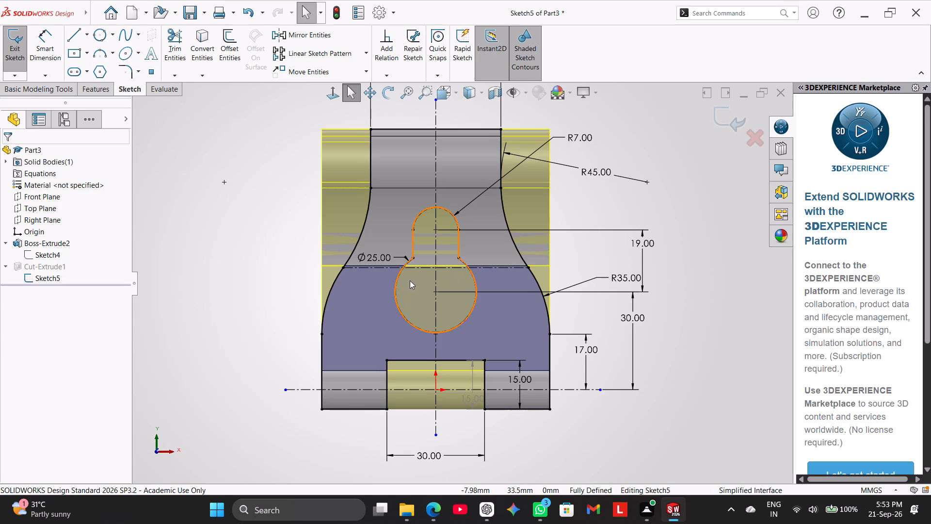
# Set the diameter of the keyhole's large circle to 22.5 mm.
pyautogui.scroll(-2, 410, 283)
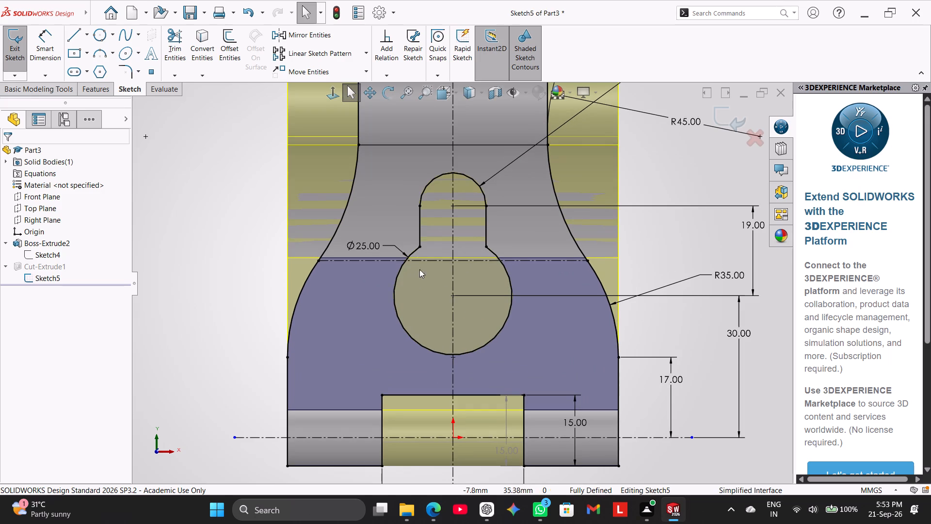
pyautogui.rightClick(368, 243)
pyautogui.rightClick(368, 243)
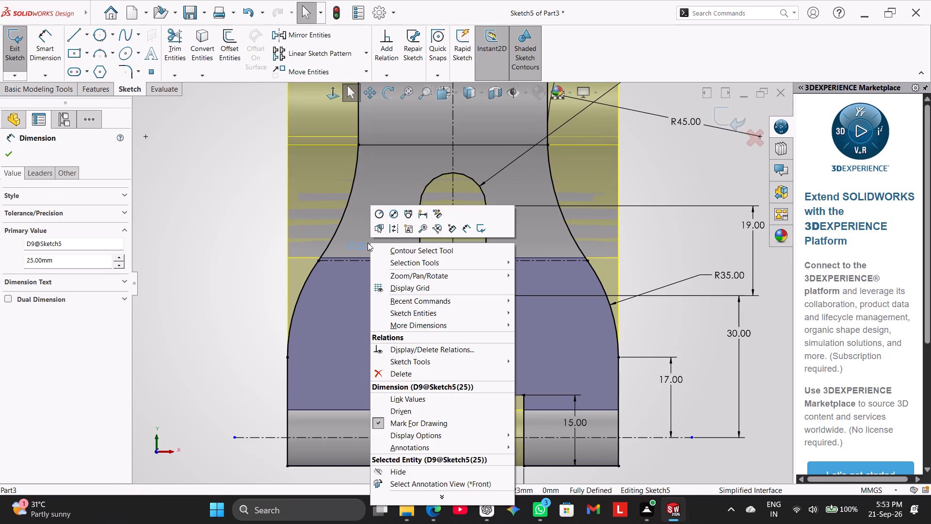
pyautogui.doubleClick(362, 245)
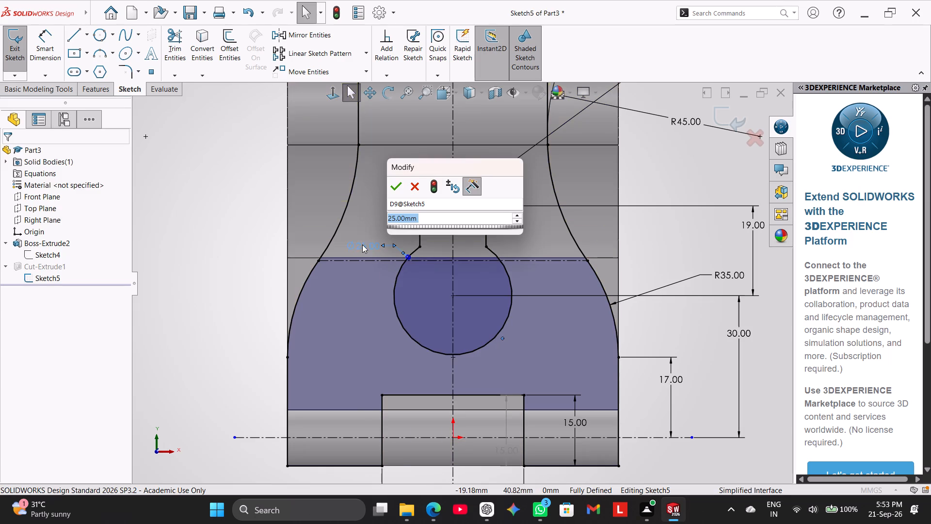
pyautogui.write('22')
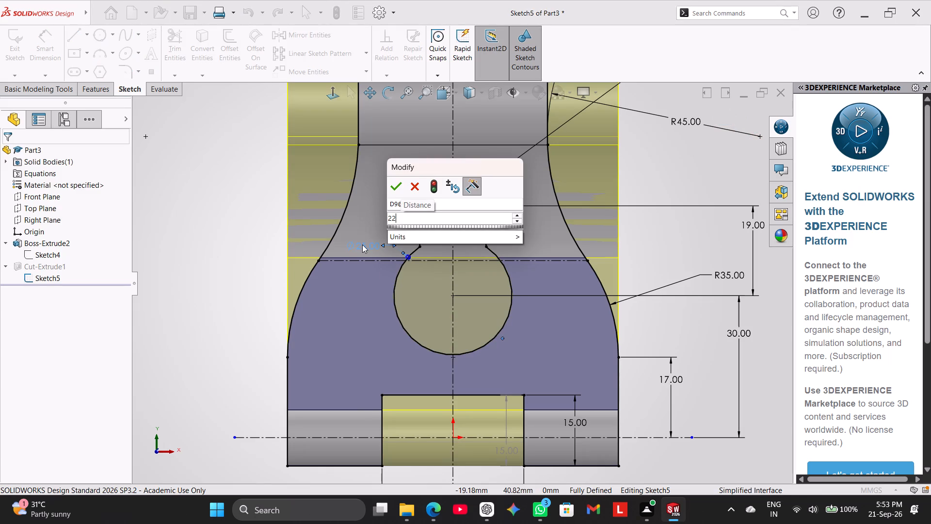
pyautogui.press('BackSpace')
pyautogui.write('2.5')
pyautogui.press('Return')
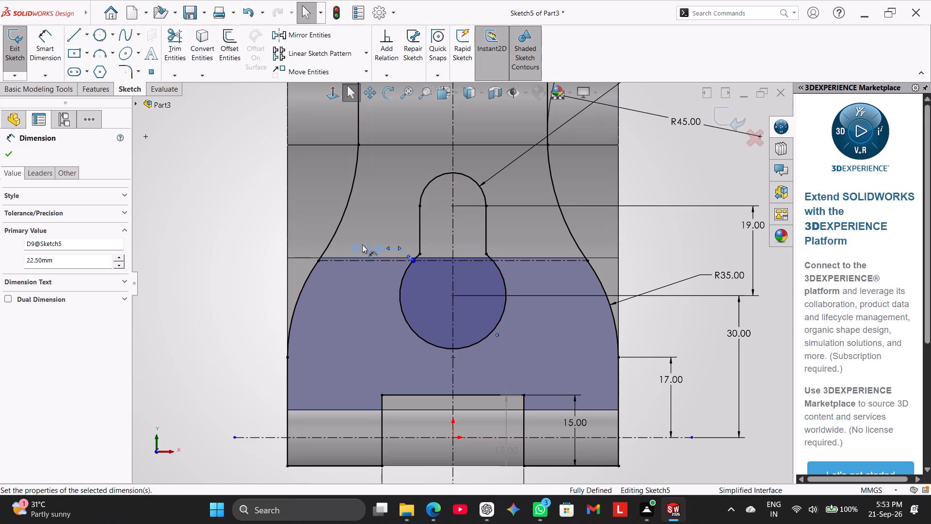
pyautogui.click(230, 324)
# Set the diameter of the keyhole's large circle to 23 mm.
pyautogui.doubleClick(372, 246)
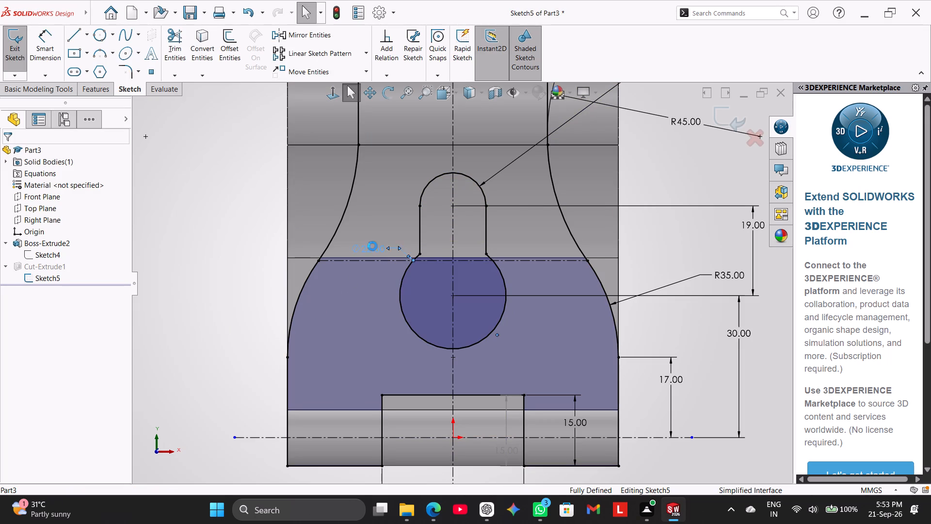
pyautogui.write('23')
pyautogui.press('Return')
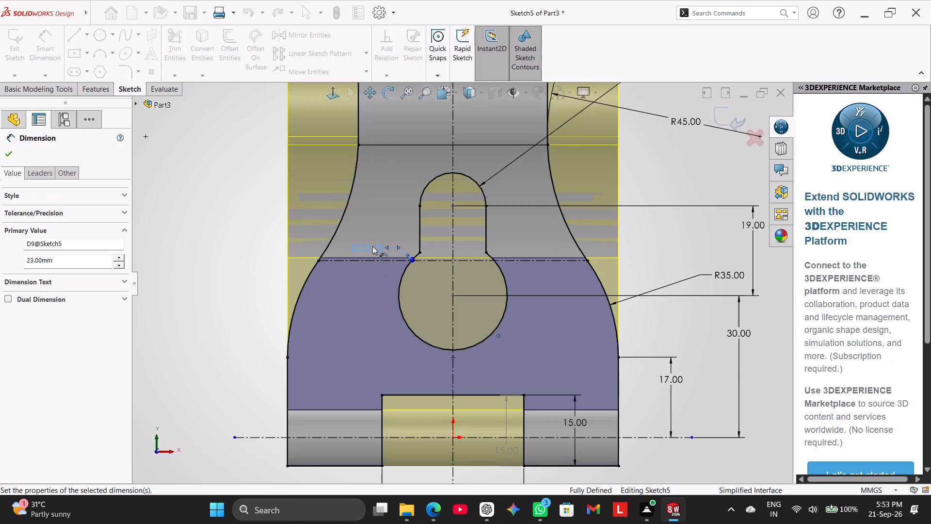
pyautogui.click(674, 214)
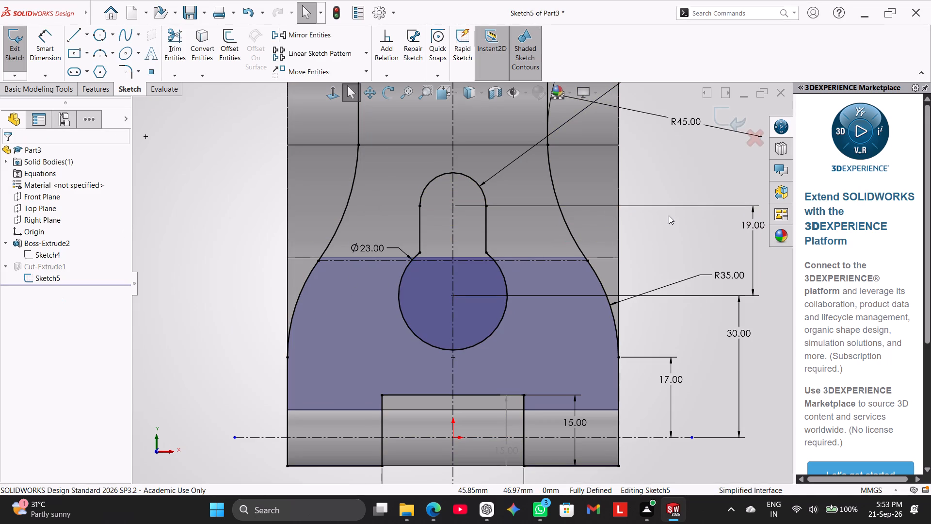
# Delete the horizontal construction line joining the junctions of the R45 and R35 side arcs, and exit Sketch5.
pyautogui.scroll(-3, 471, 251)
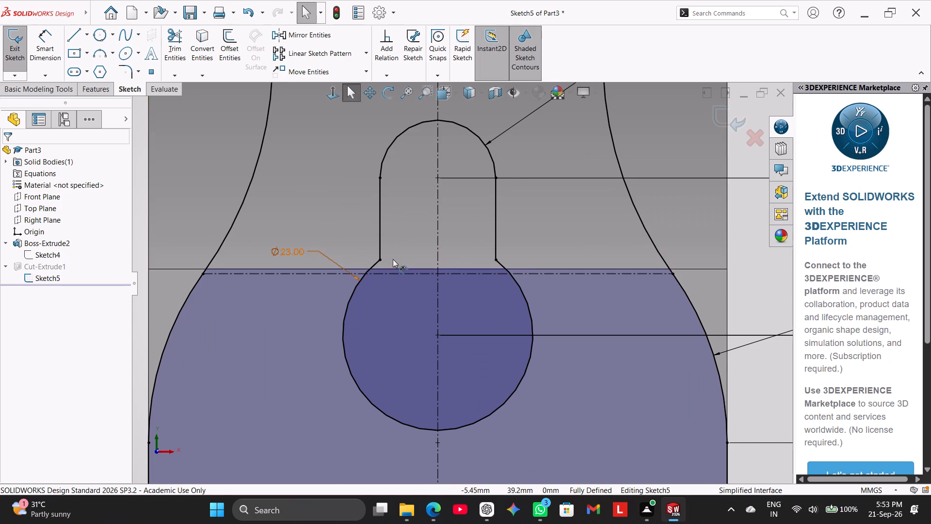
pyautogui.scroll(-1, 393, 259)
pyautogui.moveTo(302, 222); pyautogui.dragTo(361, 230, button='middle')
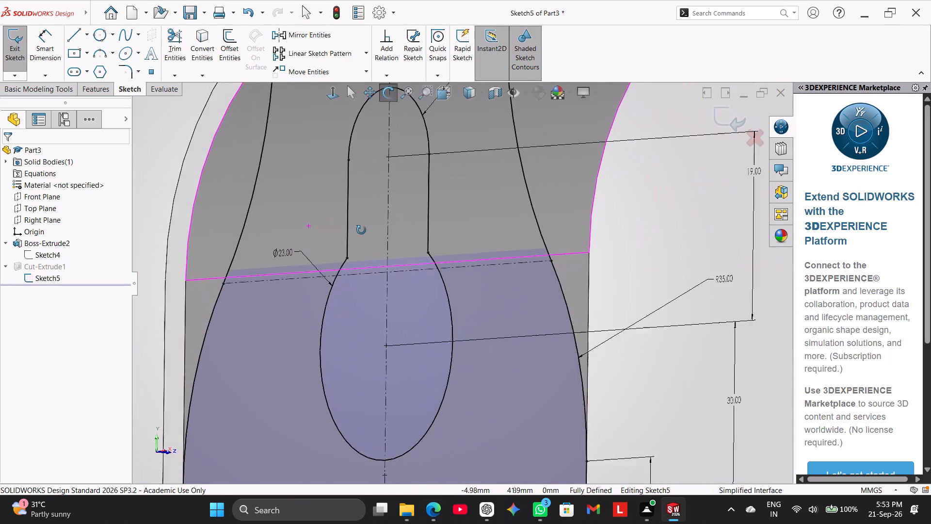
pyautogui.moveTo(361, 230); pyautogui.dragTo(335, 226, button='middle')
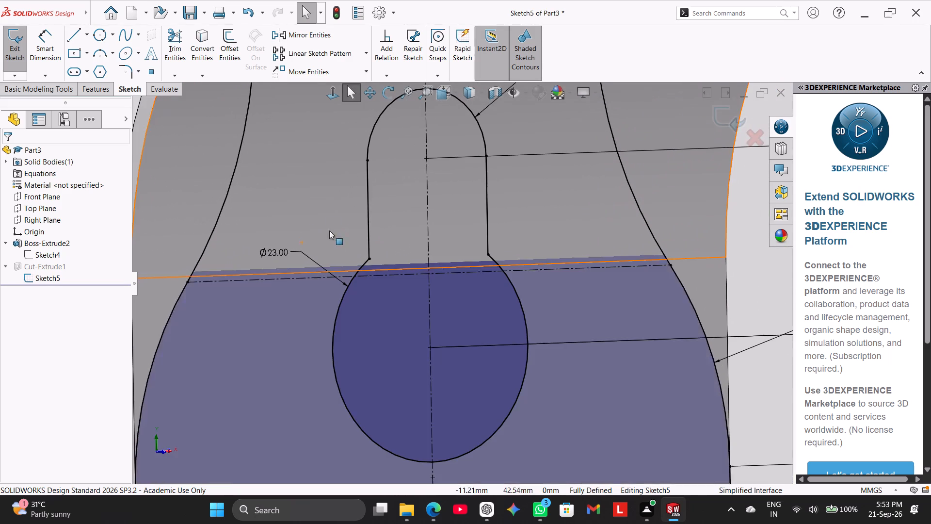
pyautogui.scroll(2, 284, 312)
pyautogui.scroll(-2, 439, 304)
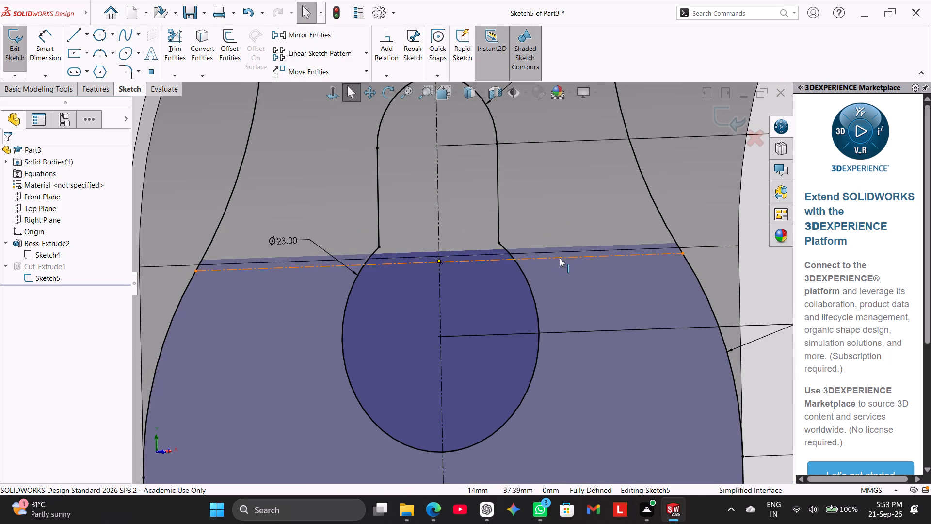
pyautogui.rightClick(560, 259)
pyautogui.click(608, 403)
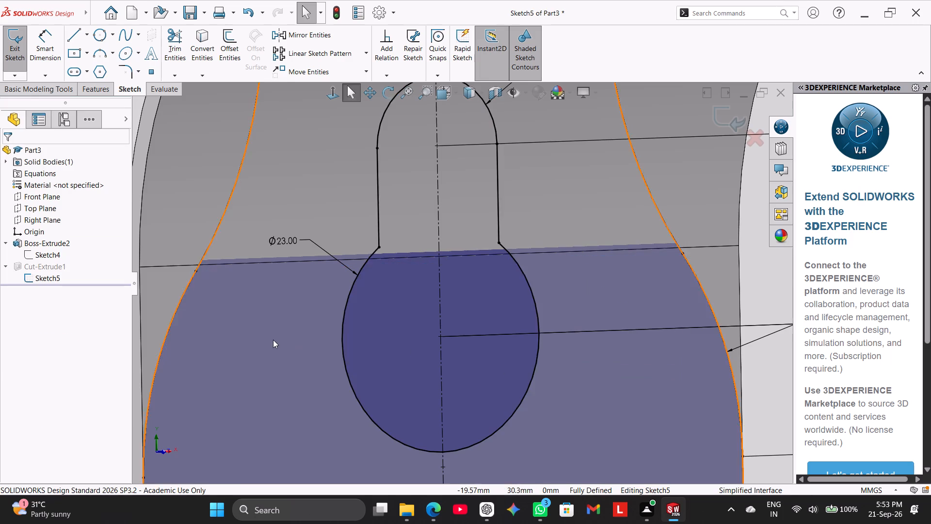
pyautogui.scroll(2, 273, 340)
pyautogui.click(199, 329)
pyautogui.click(198, 329)
pyautogui.click(190, 323)
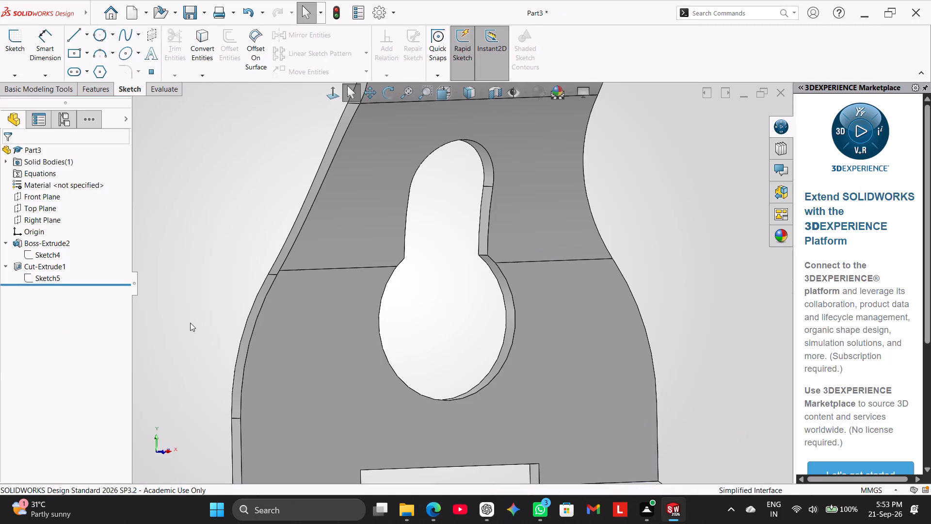
# Check the keyhole on the bracket, reopen Sketch5 and set the diameter of the keyhole's large circle to 22.5 mm.
pyautogui.moveTo(195, 319); pyautogui.dragTo(166, 305, button='middle')
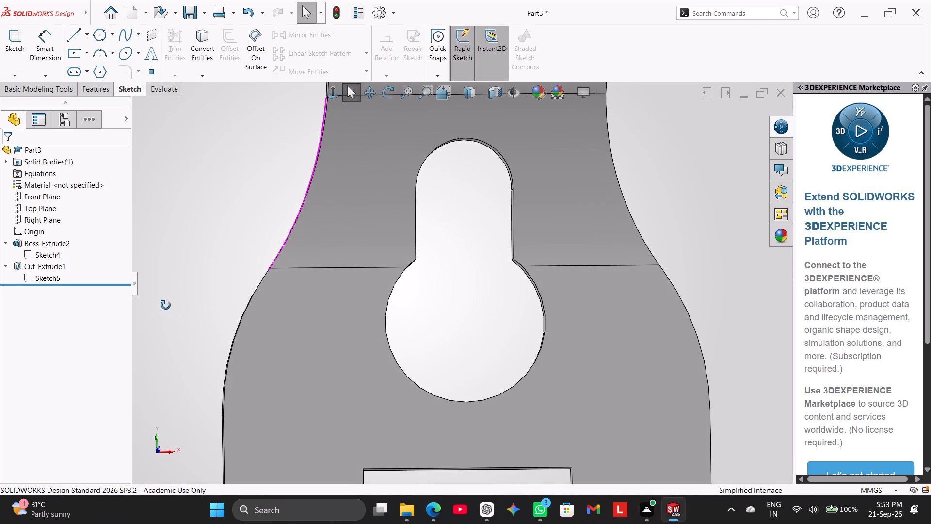
pyautogui.moveTo(166, 305); pyautogui.dragTo(183, 327, button='middle')
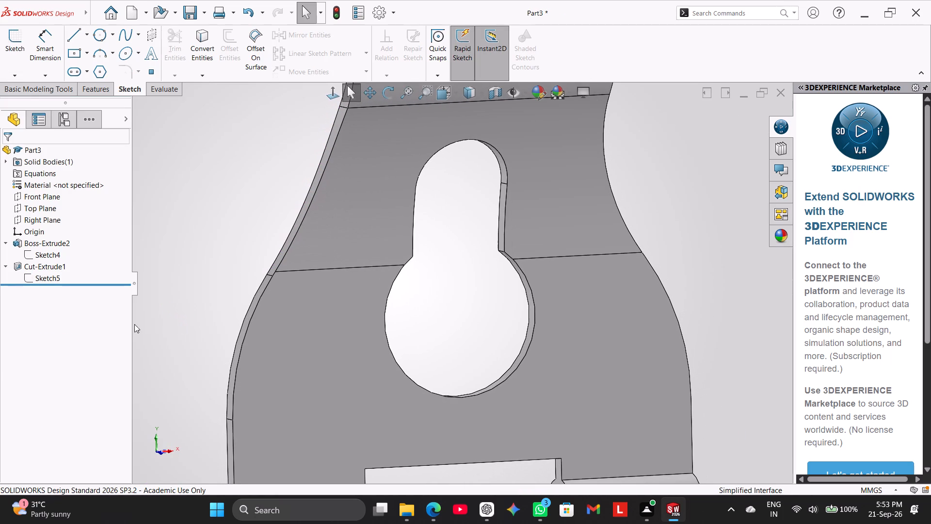
pyautogui.rightClick(56, 283)
pyautogui.click(99, 250)
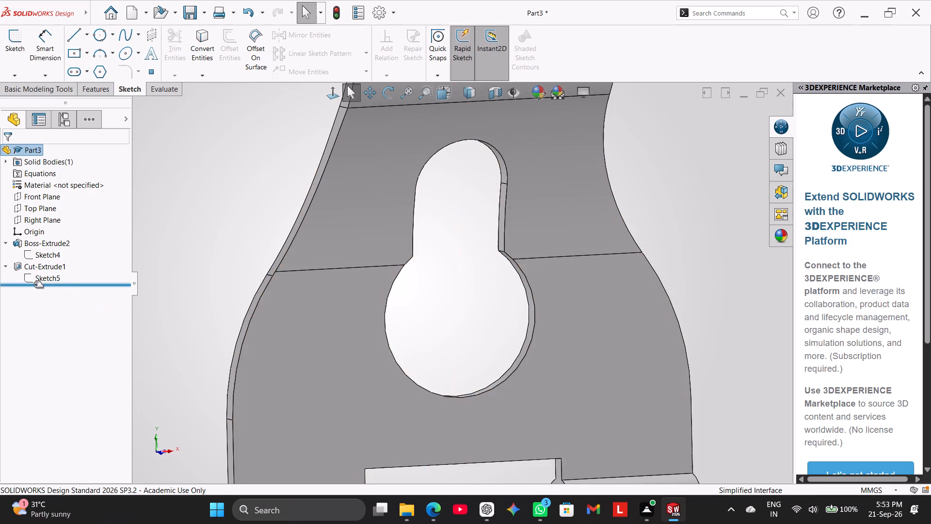
pyautogui.rightClick(36, 281)
pyautogui.click(48, 253)
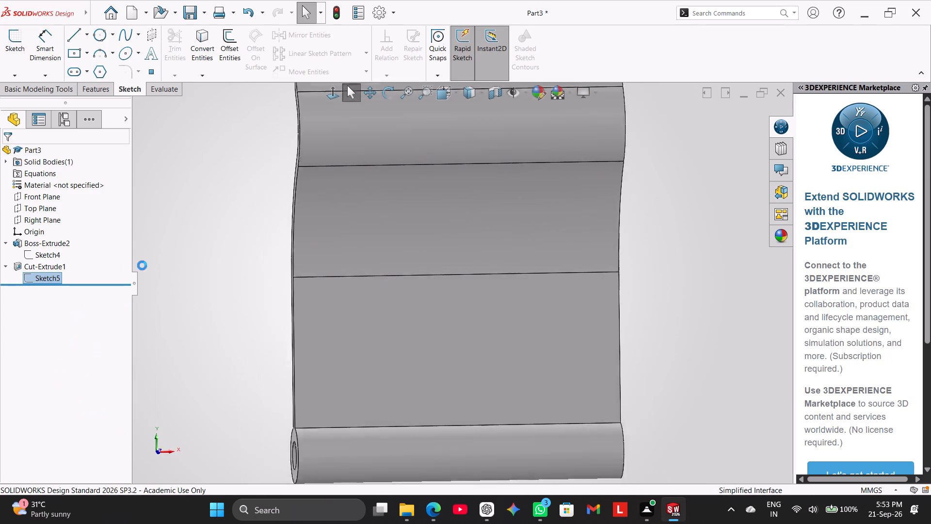
pyautogui.scroll(-5, 473, 291)
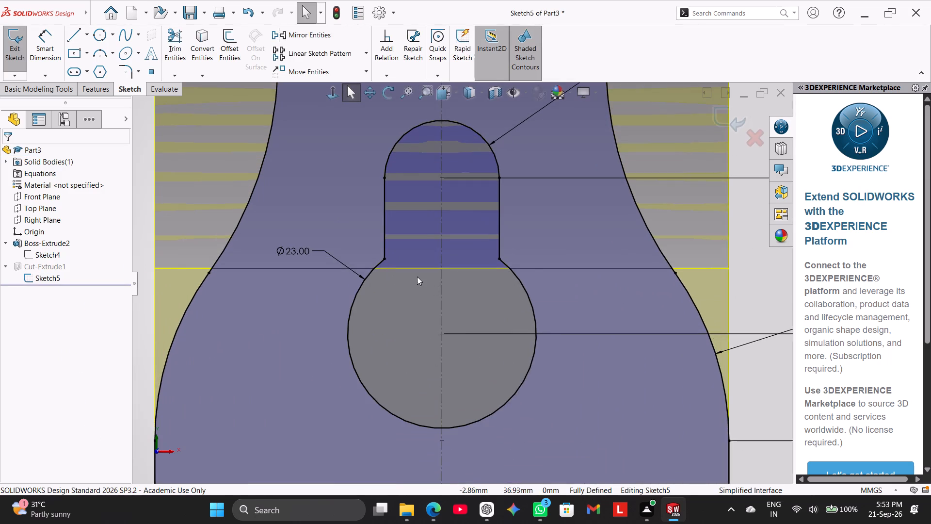
pyautogui.scroll(-2, 416, 276)
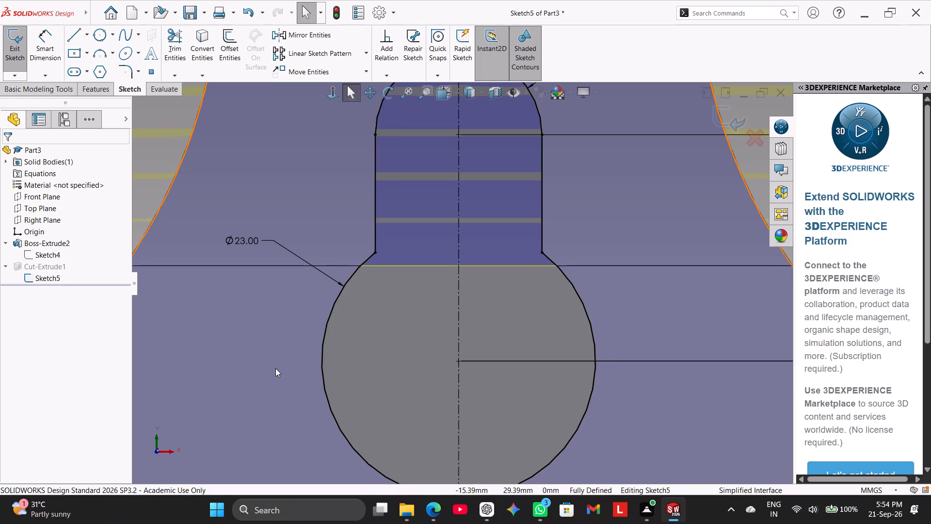
pyautogui.doubleClick(245, 243)
pyautogui.write('22.5')
pyautogui.press('Return')
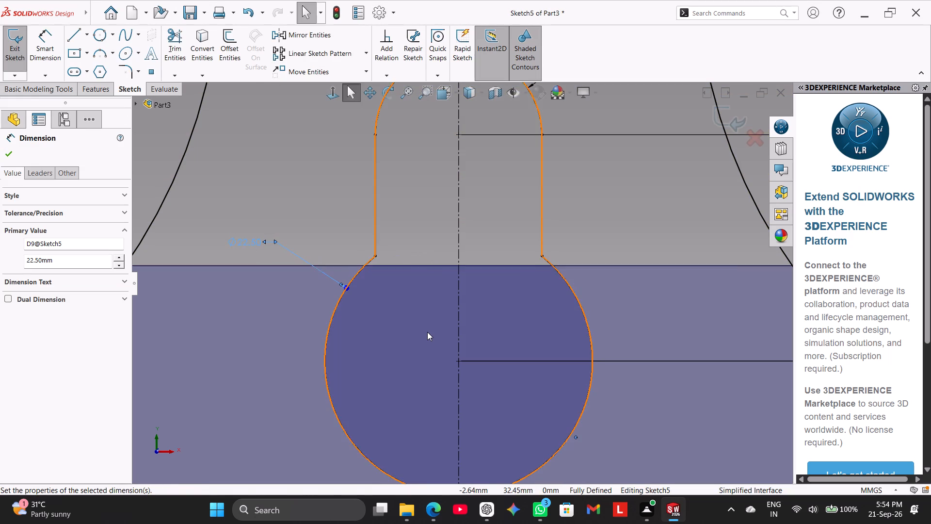
pyautogui.scroll(2, 427, 331)
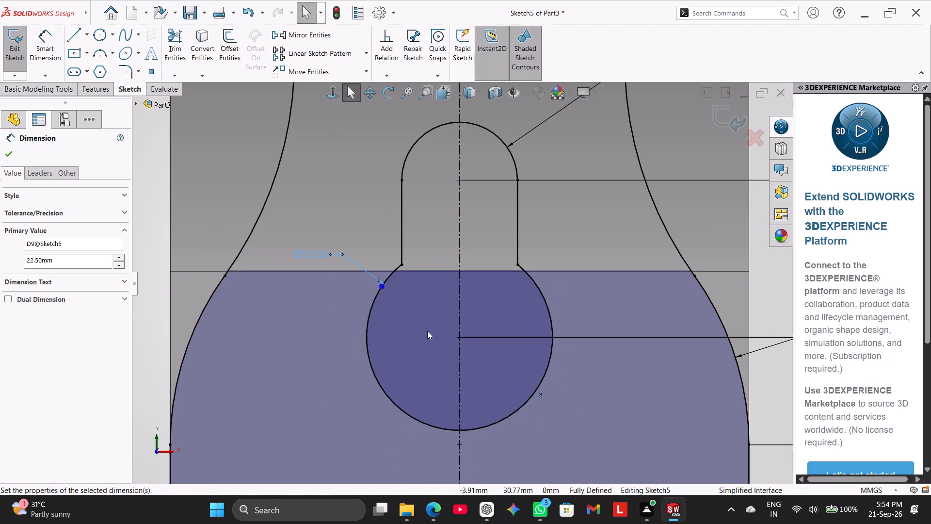
pyautogui.scroll(3, 427, 331)
pyautogui.click(243, 292)
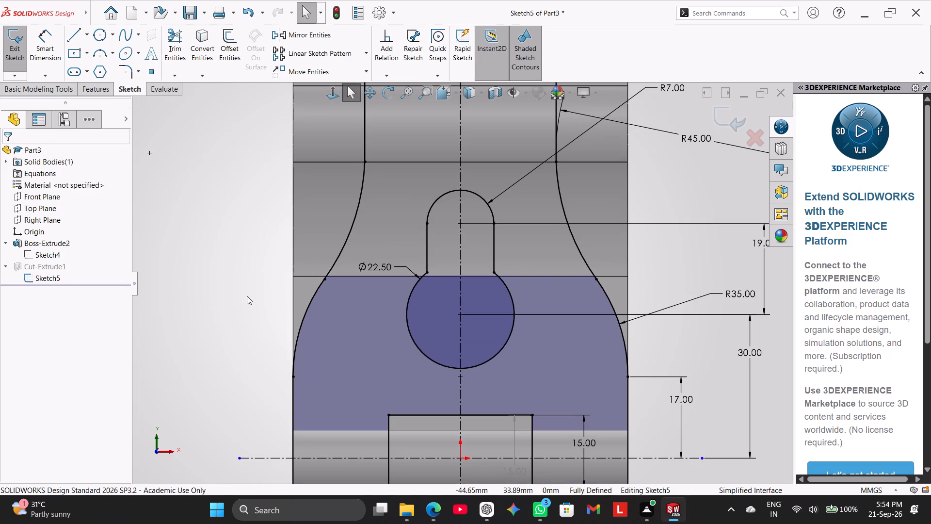
# Exit Sketch5 and inspect the keyhole cut on the bracket from several angles.
pyautogui.click(9, 52)
pyautogui.scroll(1, 230, 363)
pyautogui.moveTo(230, 363); pyautogui.dragTo(226, 354, button='middle')
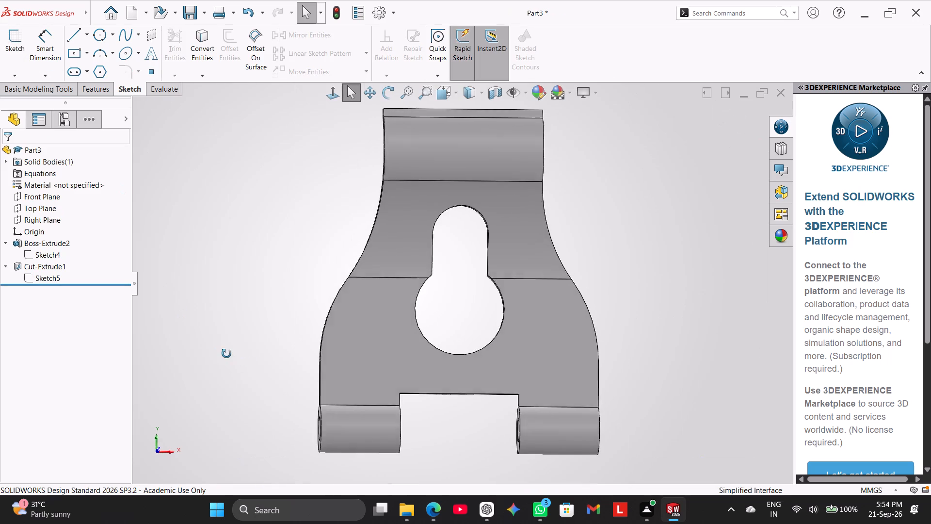
pyautogui.moveTo(226, 354); pyautogui.dragTo(247, 364, button='middle')
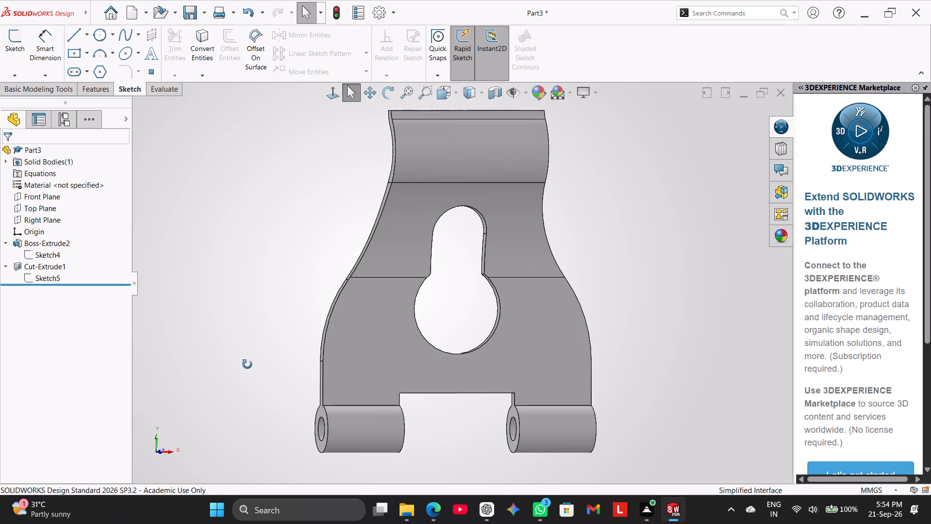
pyautogui.moveTo(247, 364); pyautogui.dragTo(241, 336, button='middle')
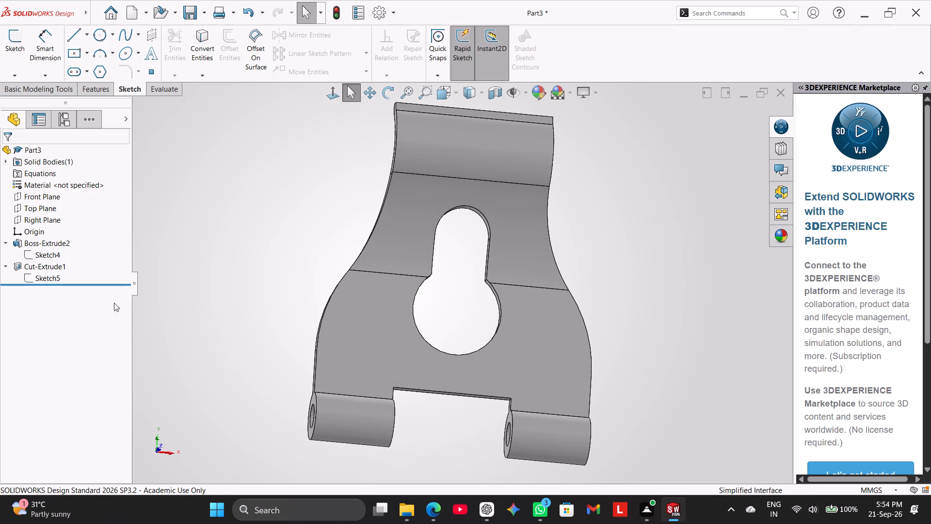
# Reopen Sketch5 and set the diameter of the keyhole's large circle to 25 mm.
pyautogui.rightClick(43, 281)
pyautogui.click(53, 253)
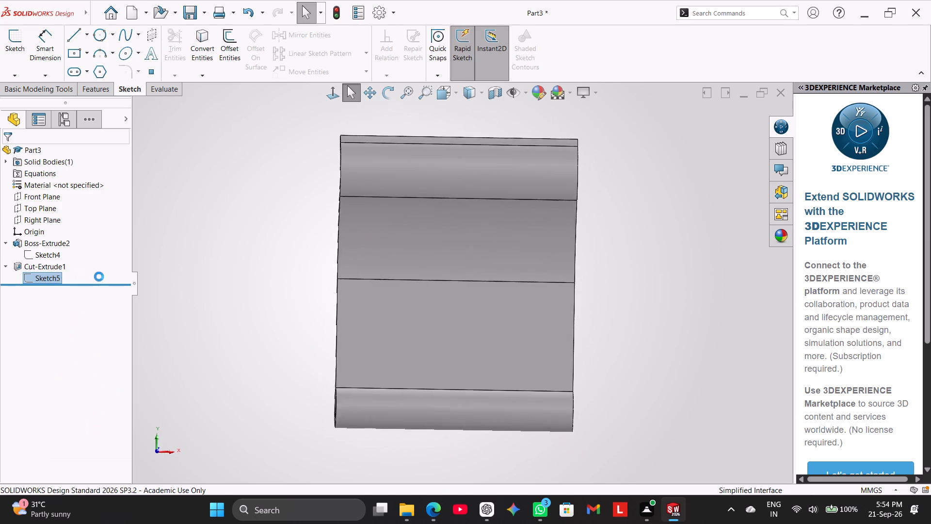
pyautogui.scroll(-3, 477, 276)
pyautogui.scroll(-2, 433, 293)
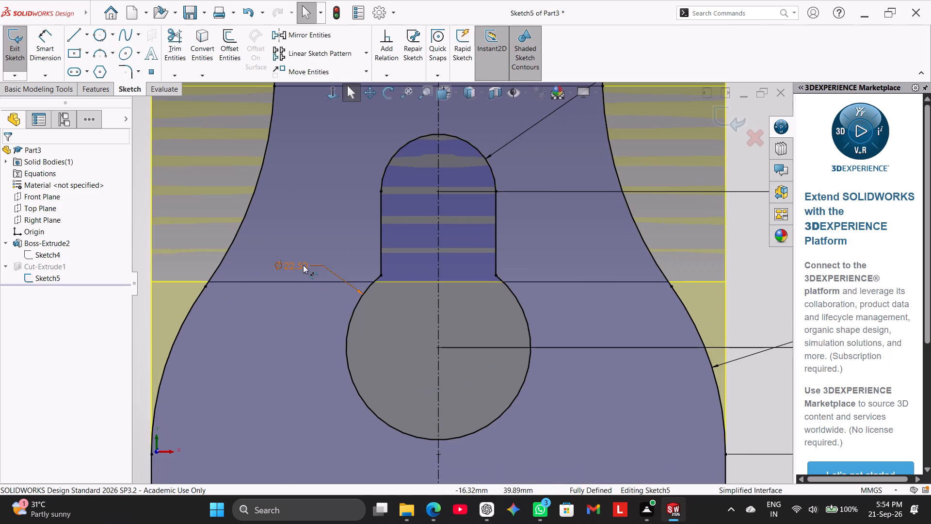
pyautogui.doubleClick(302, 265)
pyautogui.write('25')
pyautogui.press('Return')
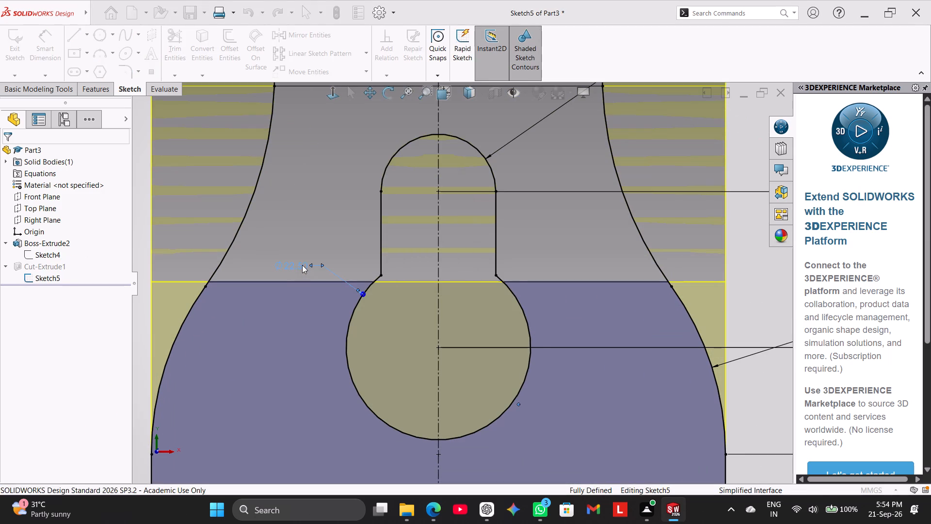
# Set the diameter of the keyhole's large circle to 23 mm and exit Sketch5.
pyautogui.doubleClick(291, 262)
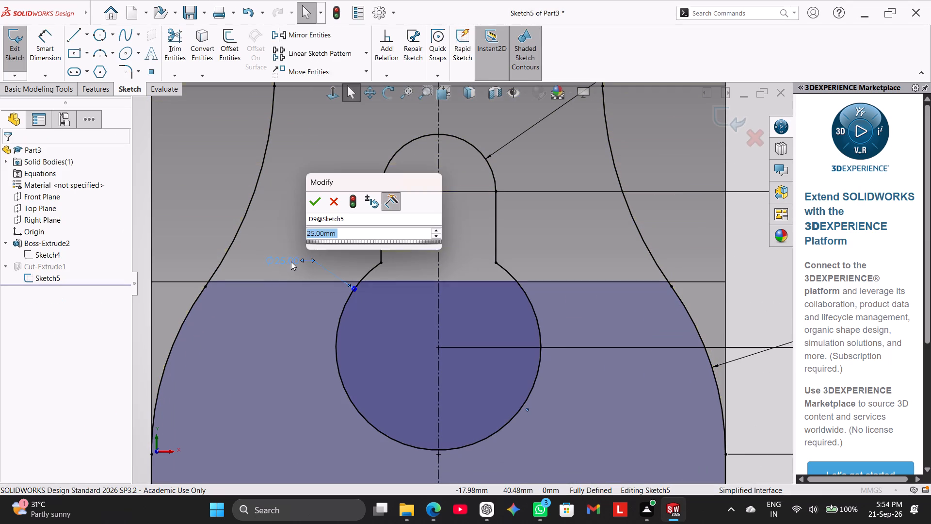
pyautogui.write('23')
pyautogui.press('Return')
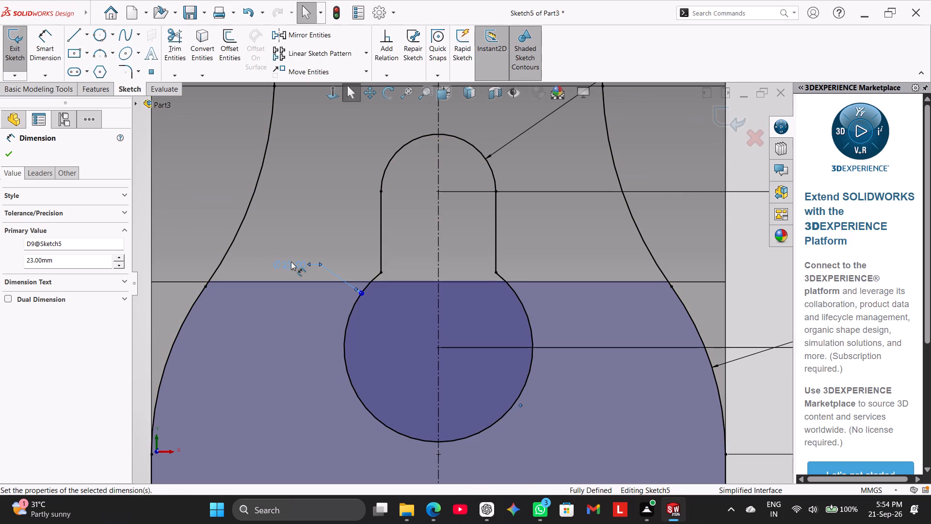
pyautogui.click(18, 44)
# Examine the finished bracket, including its keyhole and curved side profile, in the isometric and right views.
pyautogui.scroll(2, 346, 300)
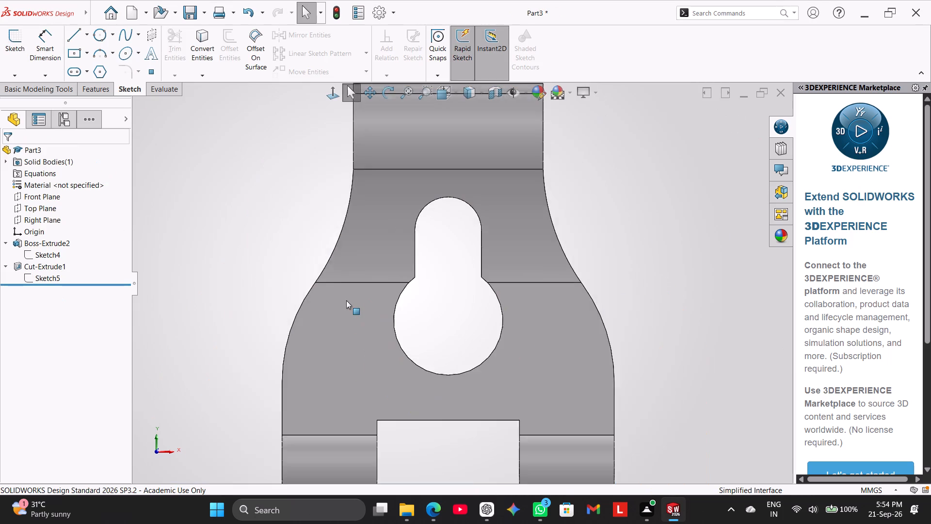
pyautogui.scroll(3, 346, 300)
pyautogui.moveTo(306, 289); pyautogui.dragTo(336, 221, button='right')
pyautogui.moveTo(254, 201); pyautogui.dragTo(326, 156, button='right')
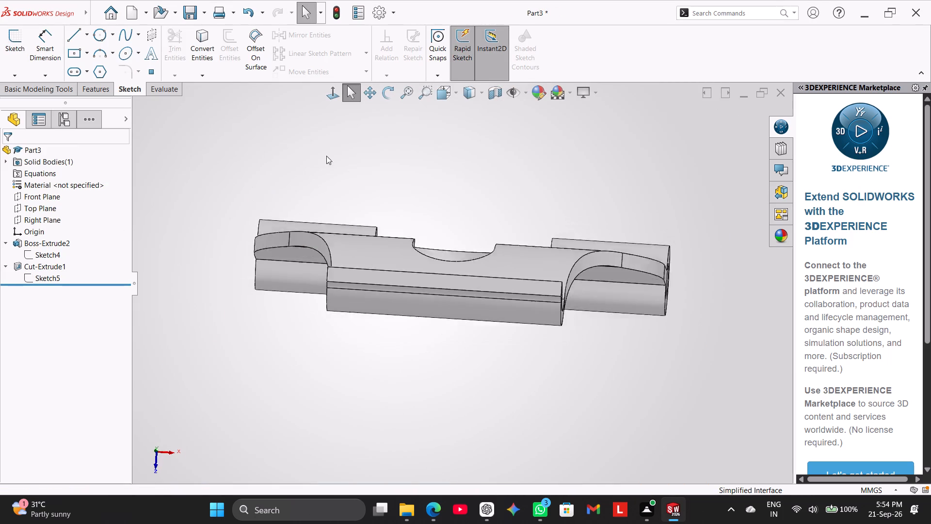
pyautogui.moveTo(326, 156); pyautogui.dragTo(329, 154, button='right')
pyautogui.moveTo(283, 224); pyautogui.dragTo(250, 259)
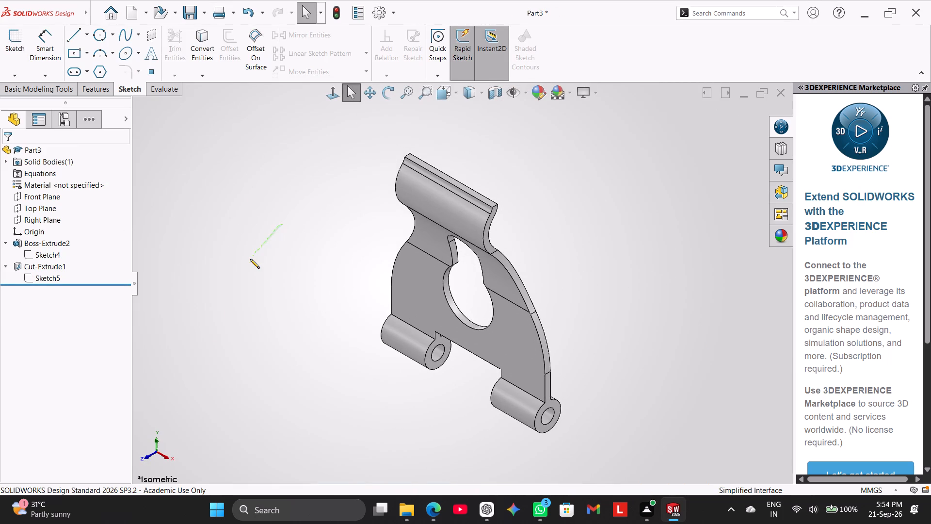
pyautogui.moveTo(250, 259); pyautogui.dragTo(256, 270)
pyautogui.moveTo(259, 237); pyautogui.dragTo(270, 198, button='right')
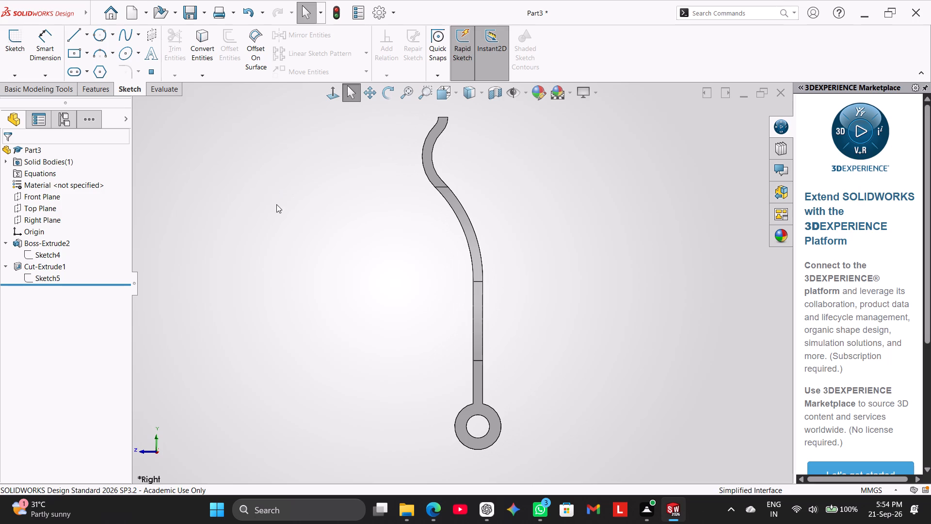
pyautogui.moveTo(278, 204); pyautogui.dragTo(326, 231, button='right')
pyautogui.moveTo(301, 213); pyautogui.dragTo(351, 172, button='right')
pyautogui.rightClick(651, 234)
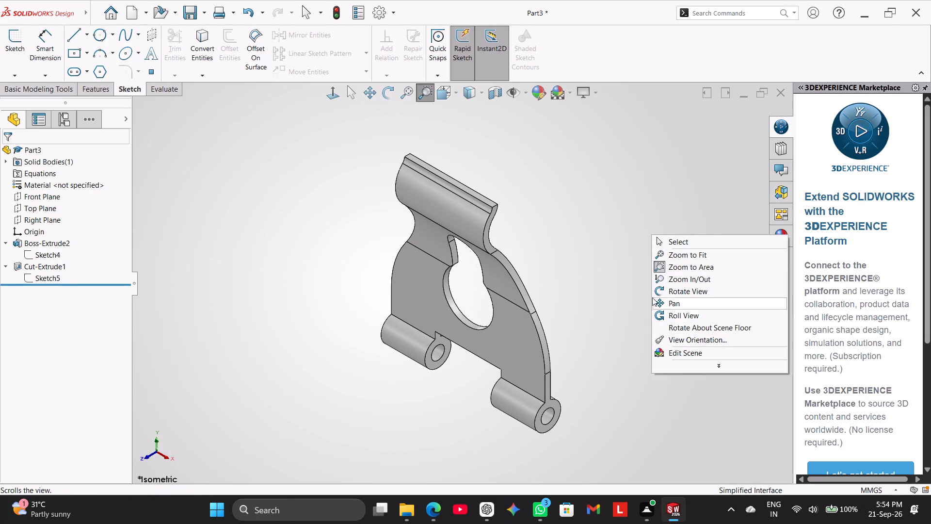
pyautogui.click(599, 254)
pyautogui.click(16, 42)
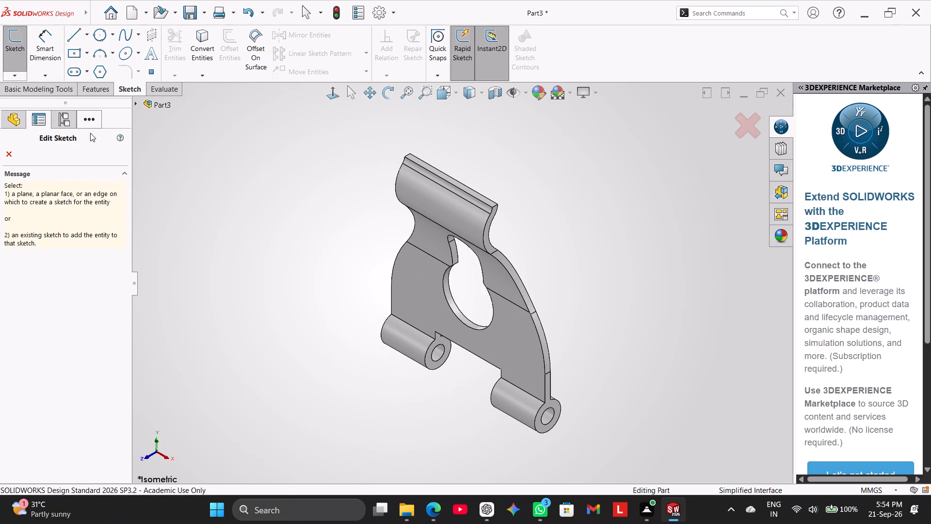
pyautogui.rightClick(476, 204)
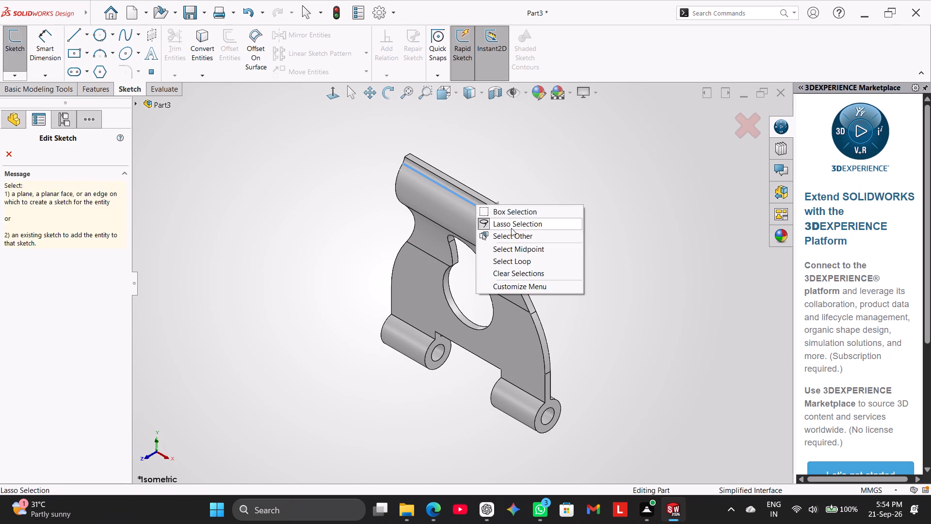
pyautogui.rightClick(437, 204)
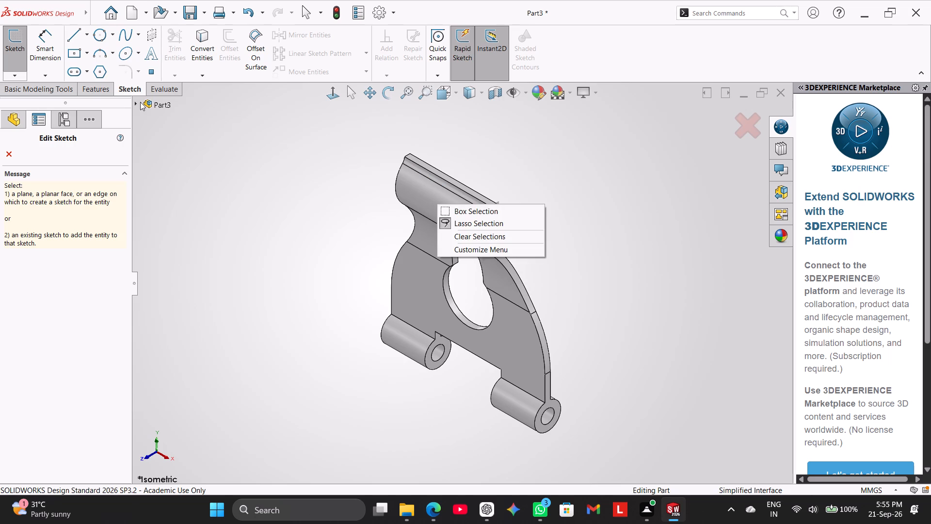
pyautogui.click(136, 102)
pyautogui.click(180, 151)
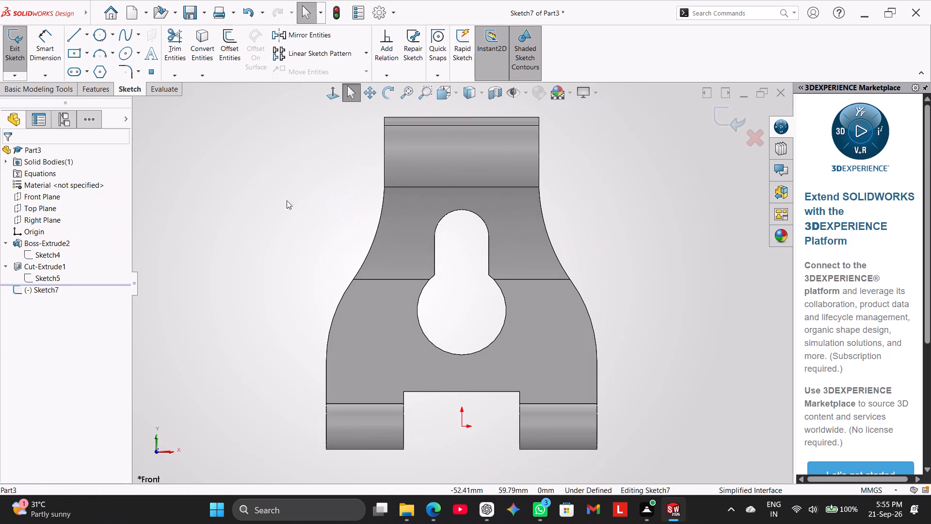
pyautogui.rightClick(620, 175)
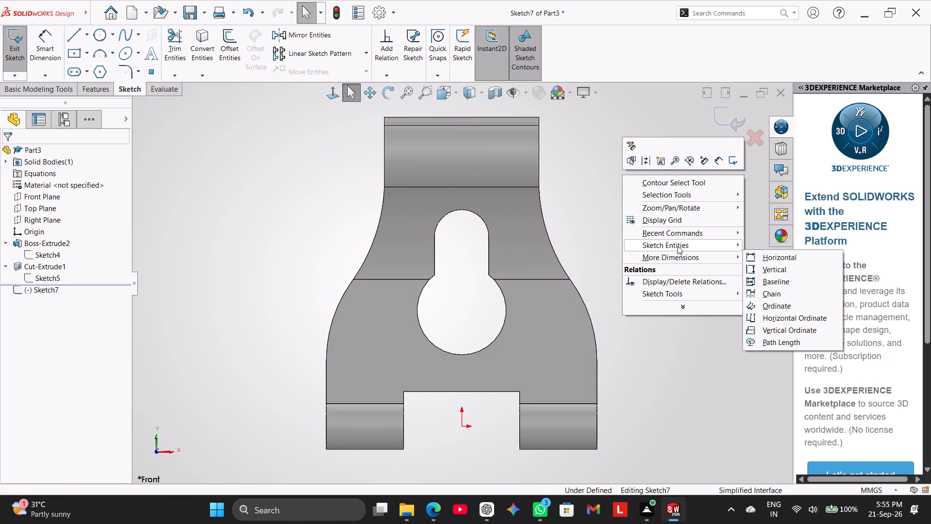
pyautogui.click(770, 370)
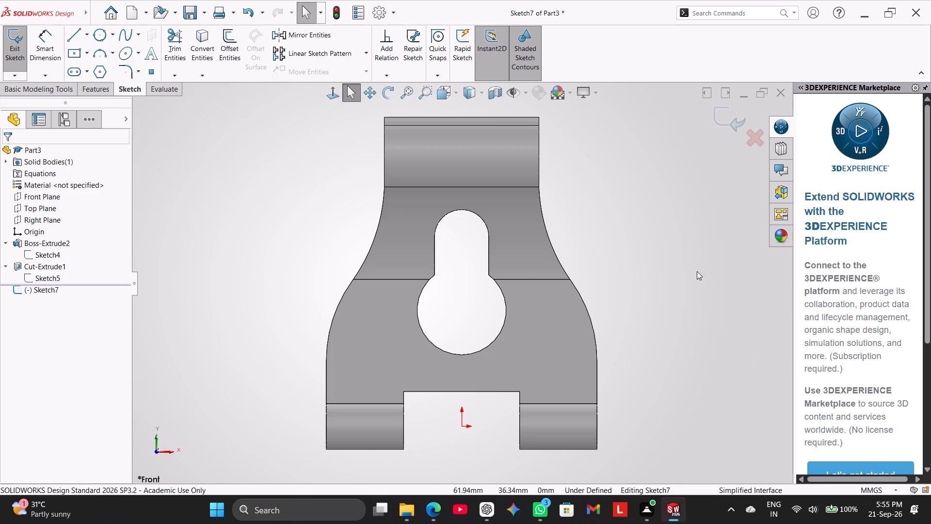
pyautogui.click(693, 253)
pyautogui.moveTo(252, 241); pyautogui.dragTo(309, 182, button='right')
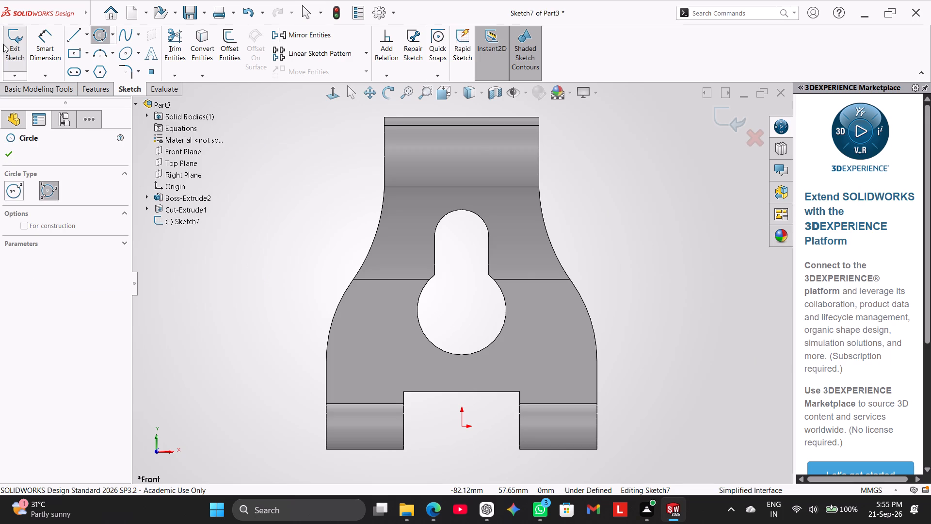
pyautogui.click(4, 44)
# Save the part under the file name Mounting Bracket in the Internship Works folder.
pyautogui.moveTo(178, 251); pyautogui.dragTo(273, 222, button='right')
pyautogui.moveTo(237, 261); pyautogui.dragTo(347, 227, button='right')
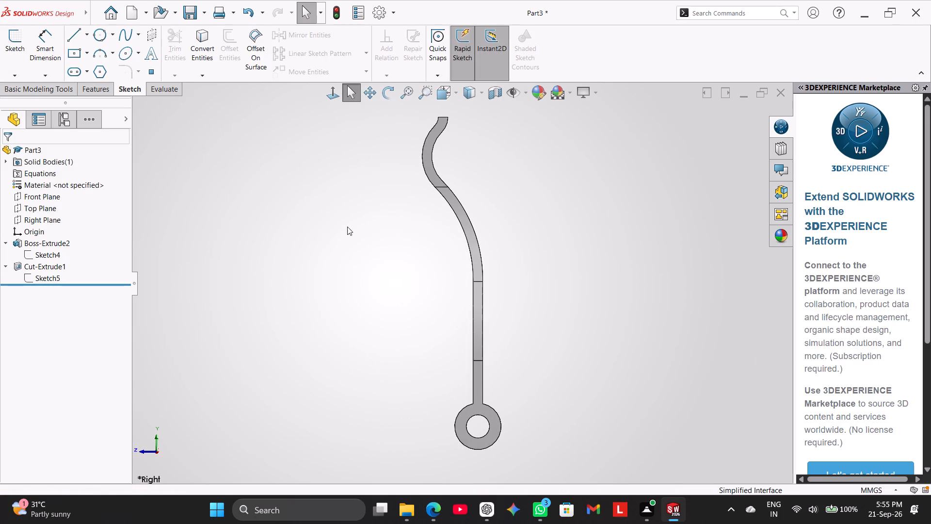
pyautogui.moveTo(347, 227); pyautogui.dragTo(352, 226, button='right')
pyautogui.moveTo(252, 267); pyautogui.dragTo(315, 180, button='right')
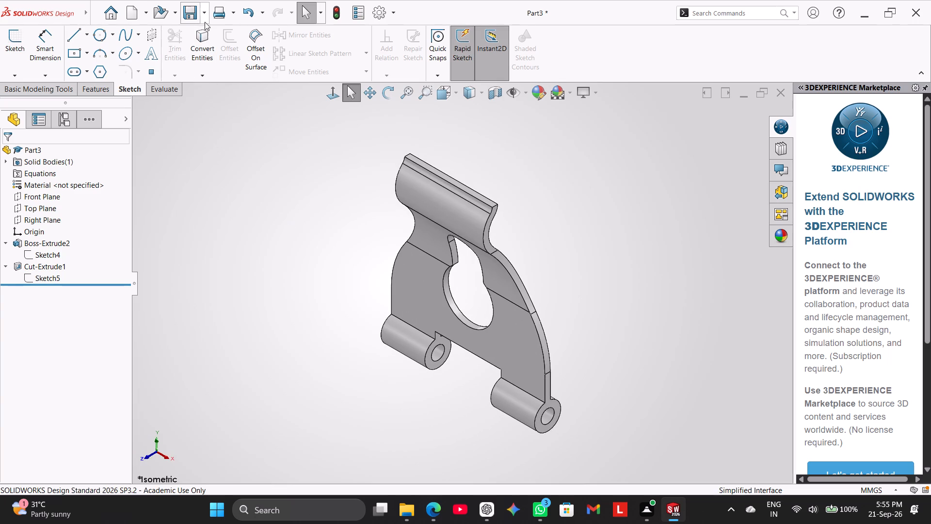
pyautogui.click(205, 13)
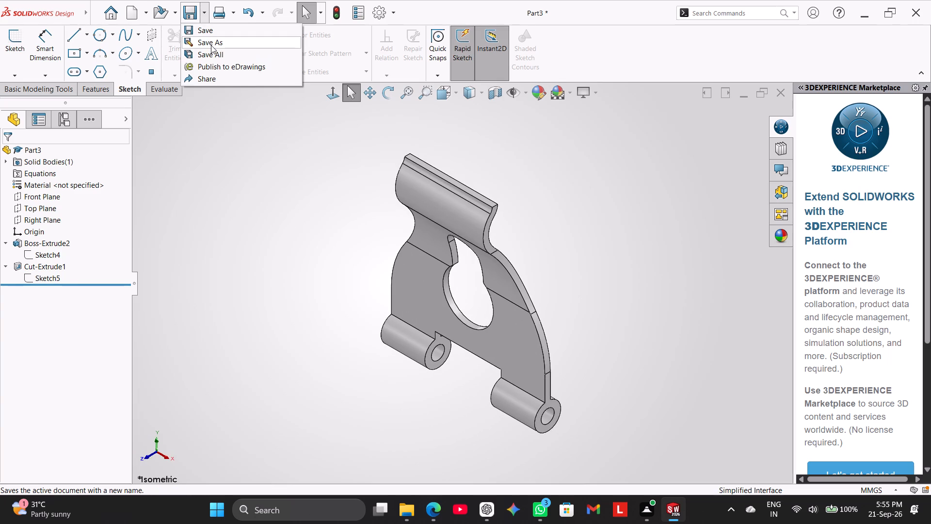
pyautogui.click(211, 45)
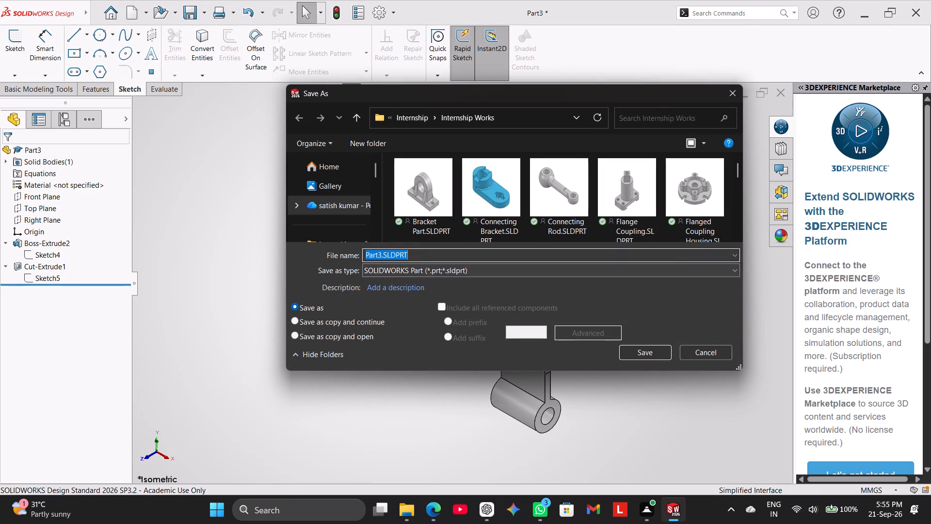
pyautogui.click(380, 254)
pyautogui.press('BackSpace')
pyautogui.press('BackSpace')
pyautogui.press('BackSpace')
pyautogui.press('BackSpace')
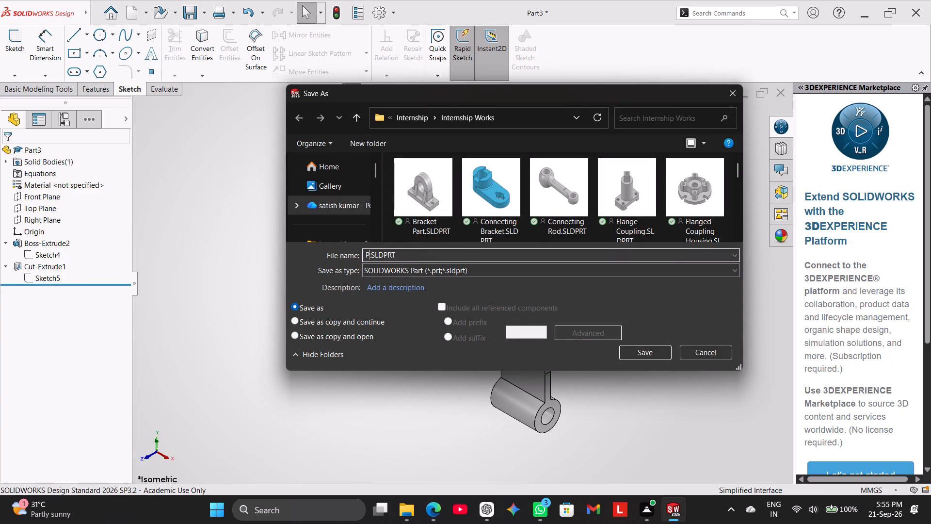
pyautogui.press('BackSpace')
pyautogui.hotkey('ctrl', 'v')
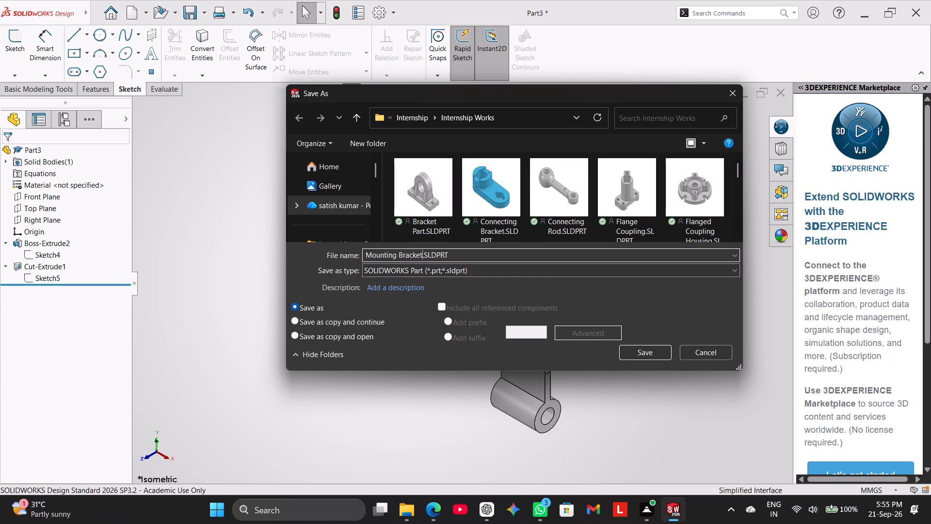
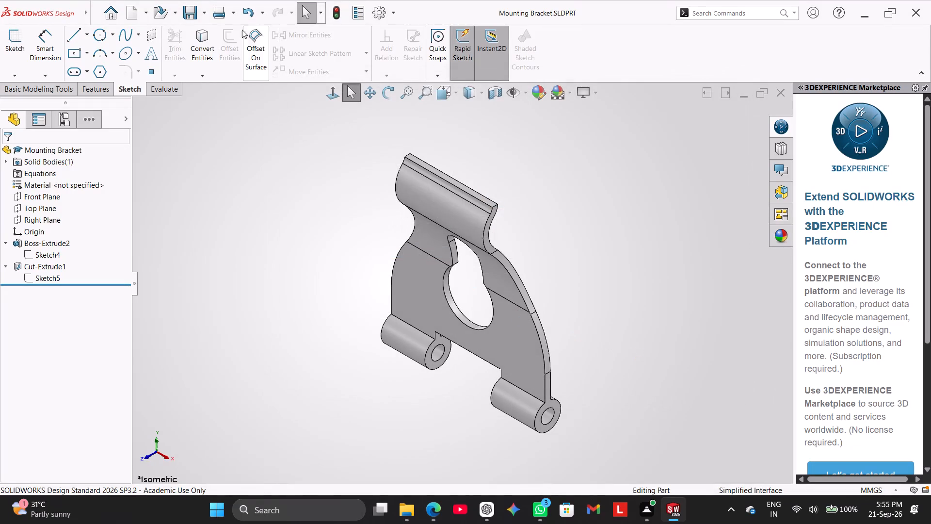
# Save a copy of the Mounting Bracket part in Adobe Portable Document Format (*.pdf), keeping the same file name.
pyautogui.click(204, 13)
pyautogui.click(218, 45)
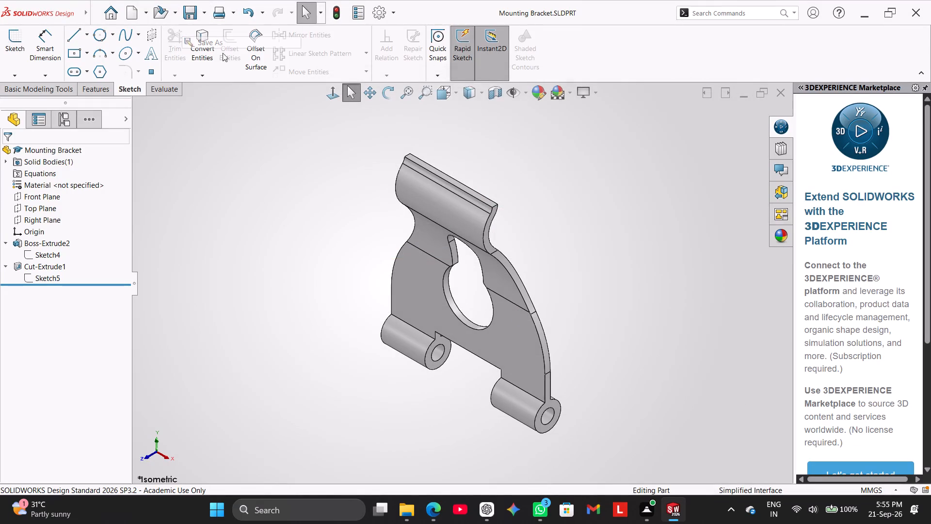
pyautogui.click(496, 270)
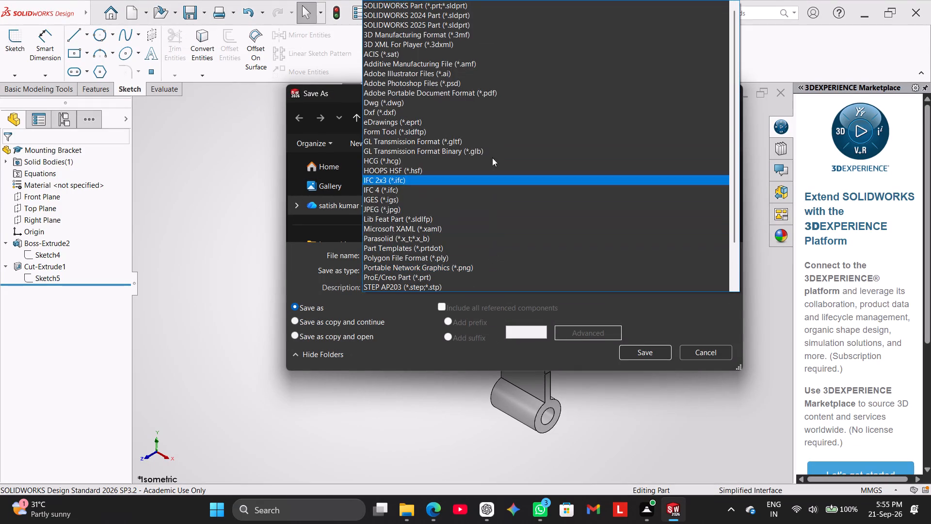
pyautogui.click(493, 96)
pyautogui.click(645, 376)
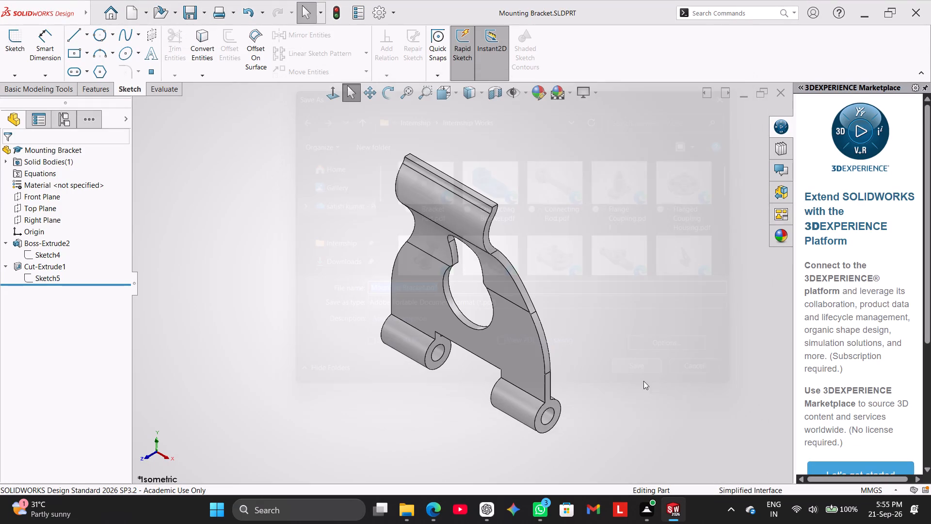